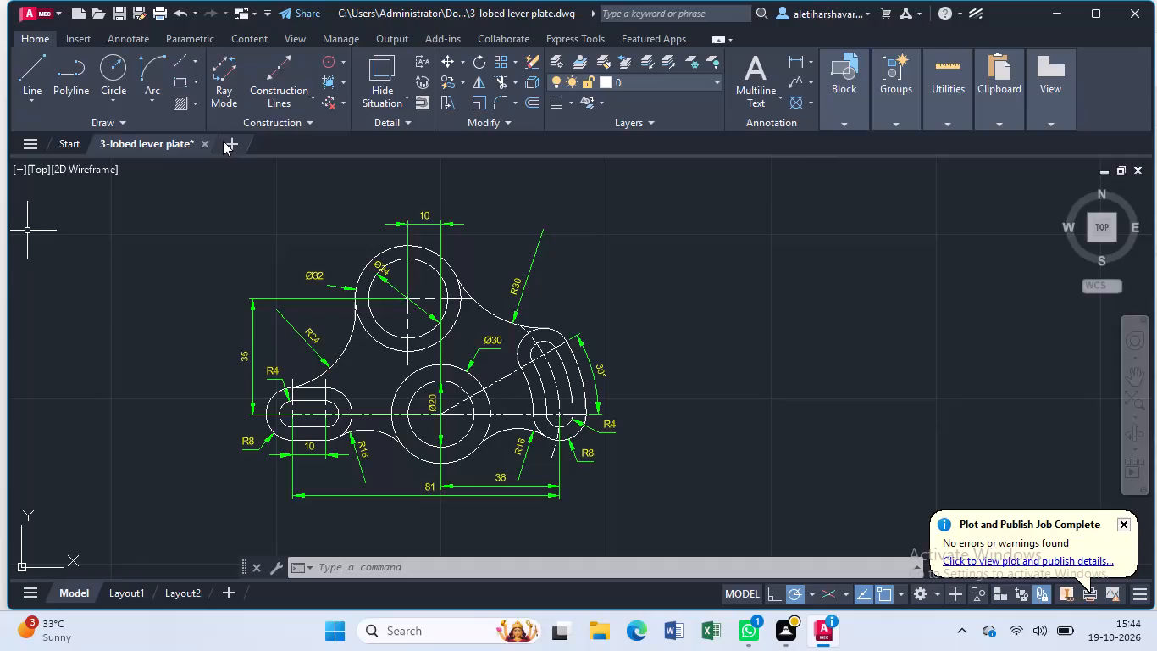
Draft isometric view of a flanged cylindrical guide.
Close the 3-lobed lever plate drawing without saving its changes and start a new blank drawing.
{"action": "left_click", "coordinate": [208, 141]}
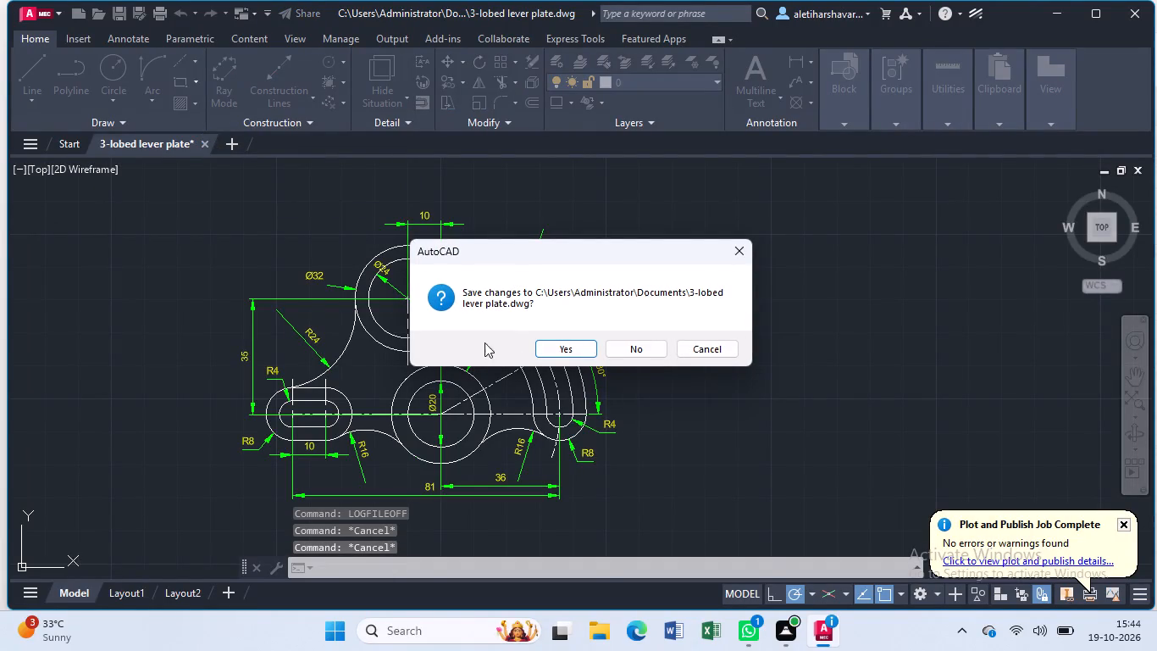
{"action": "left_click", "coordinate": [634, 351]}
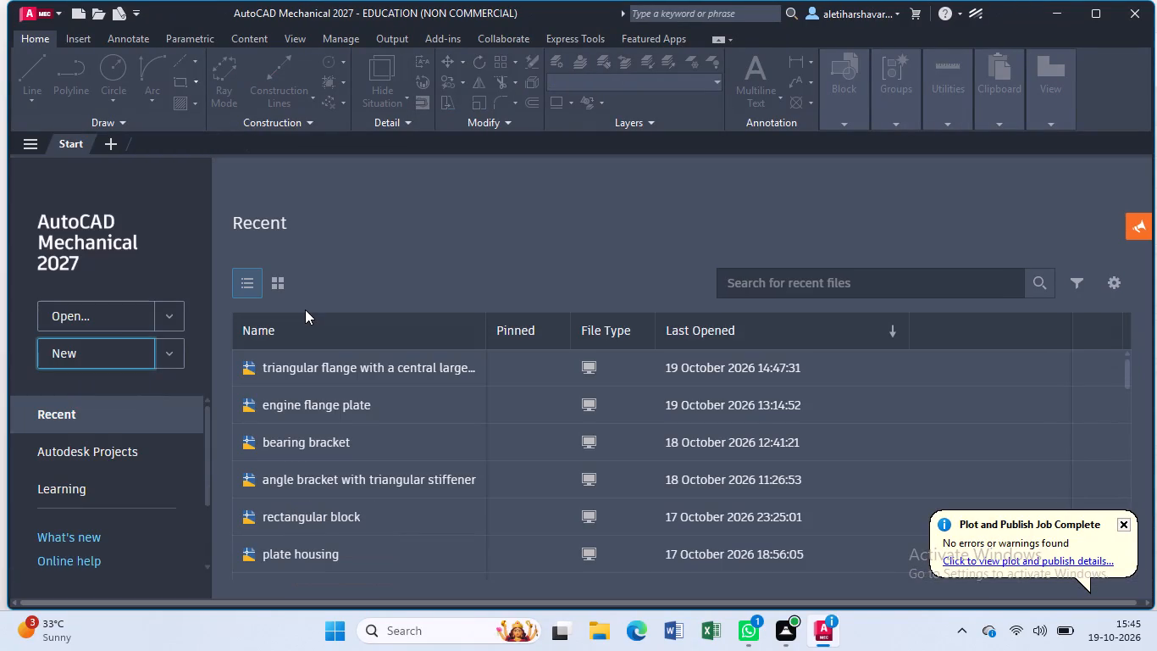
{"action": "left_click", "coordinate": [119, 345]}
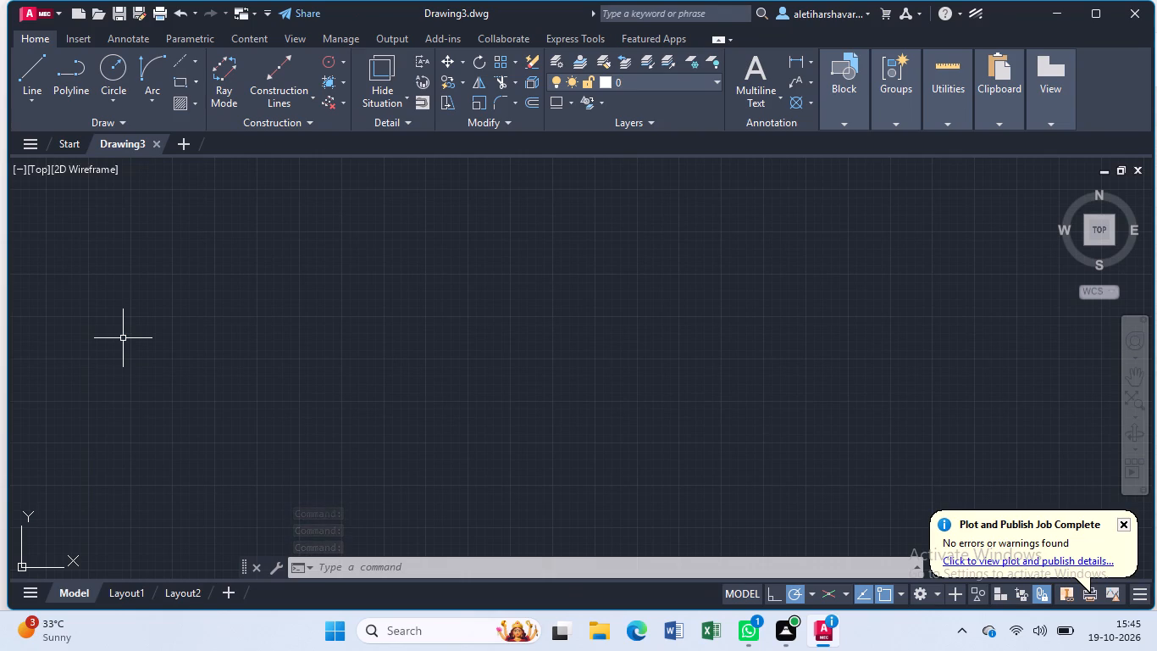
Turn on command log file recording for the new drawing with LOGFILEON.
{"action": "left_click", "coordinate": [569, 568]}
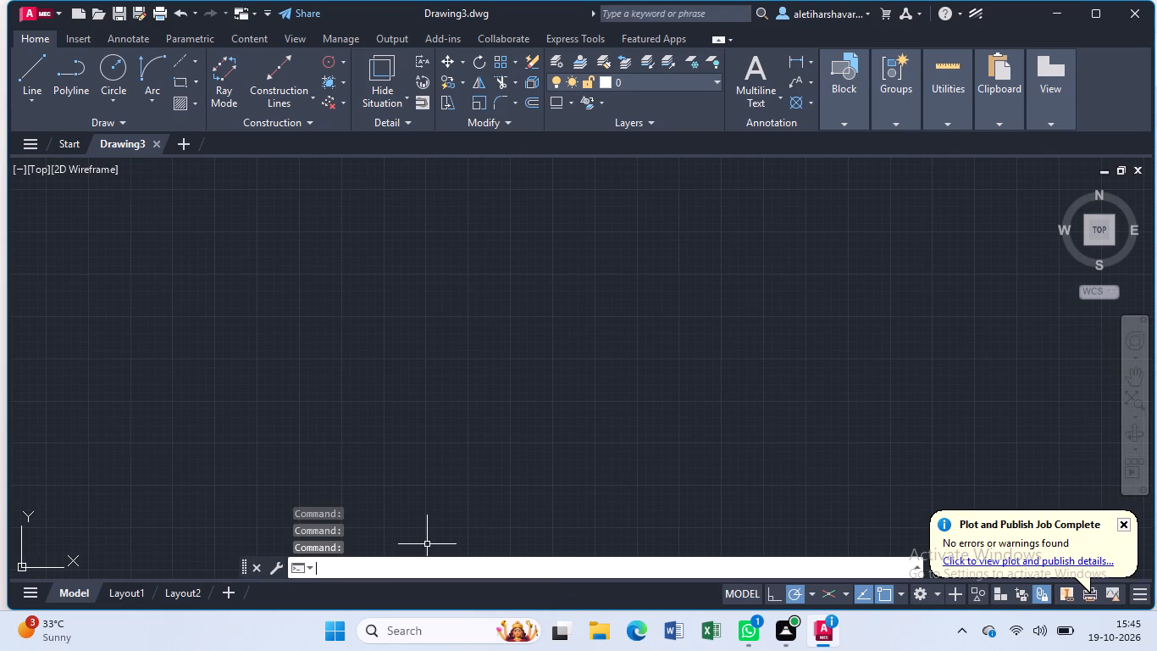
{"action": "type", "text": "lo"}
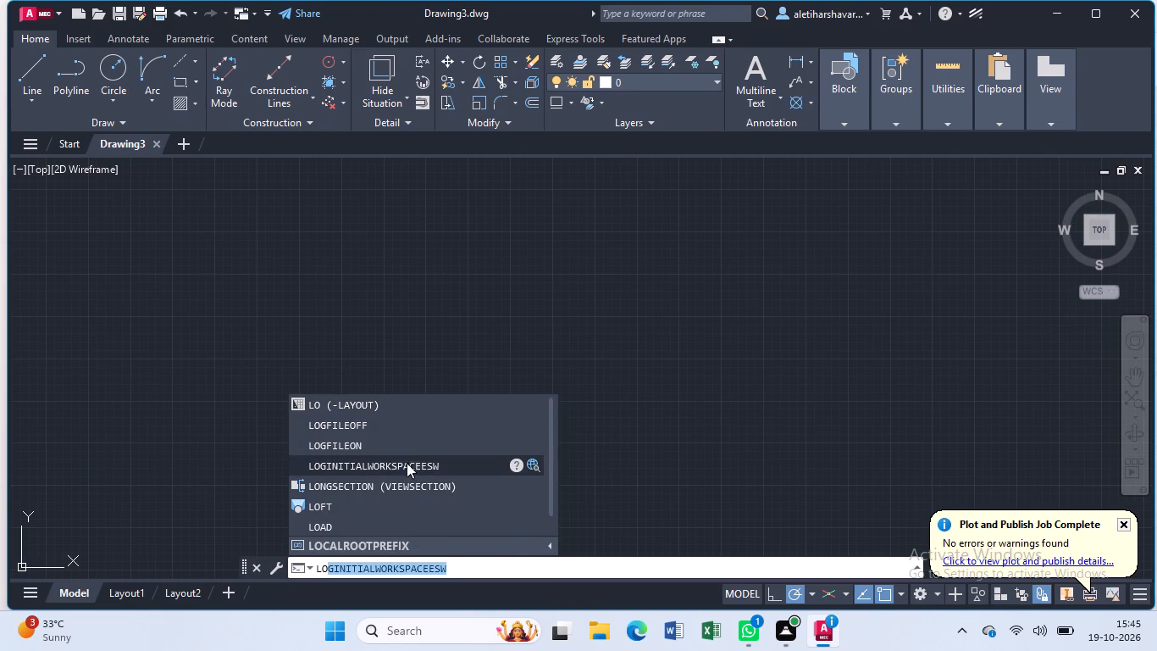
{"action": "left_click", "coordinate": [387, 449]}
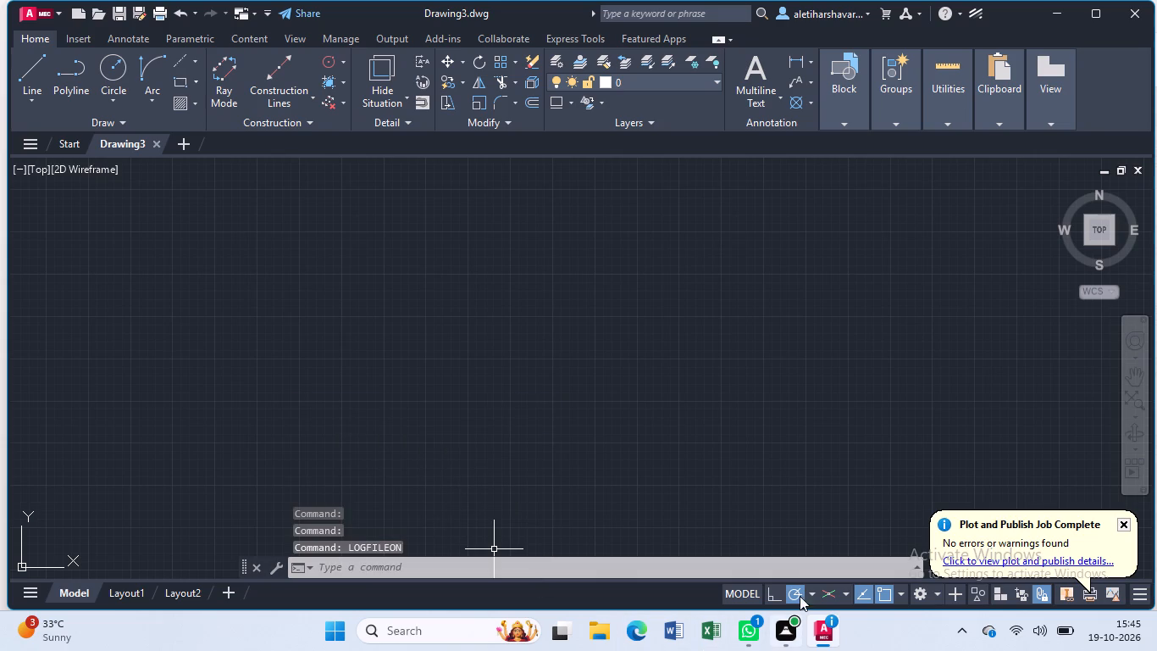
Turn on isometric drafting with the top isoplane active.
{"action": "left_click", "coordinate": [829, 590]}
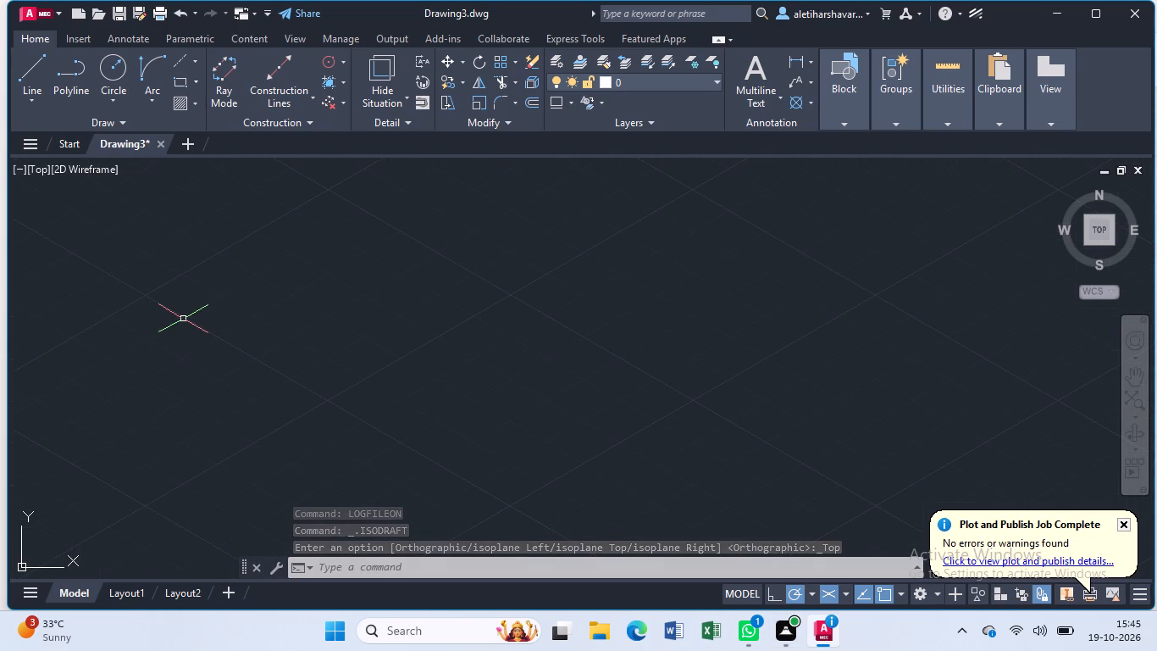
Draw a top-plane isocircle with a radius of 12.5 in the empty drawing using the Ellipse command.
{"action": "type", "text": "ell"}
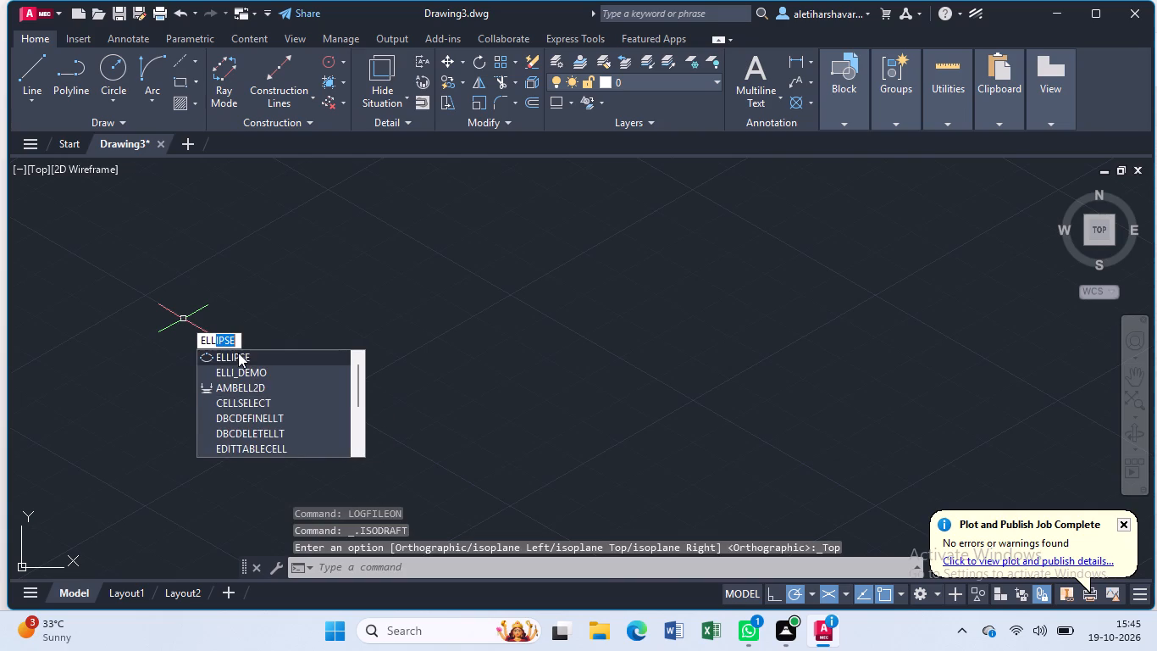
{"action": "left_click", "coordinate": [238, 353]}
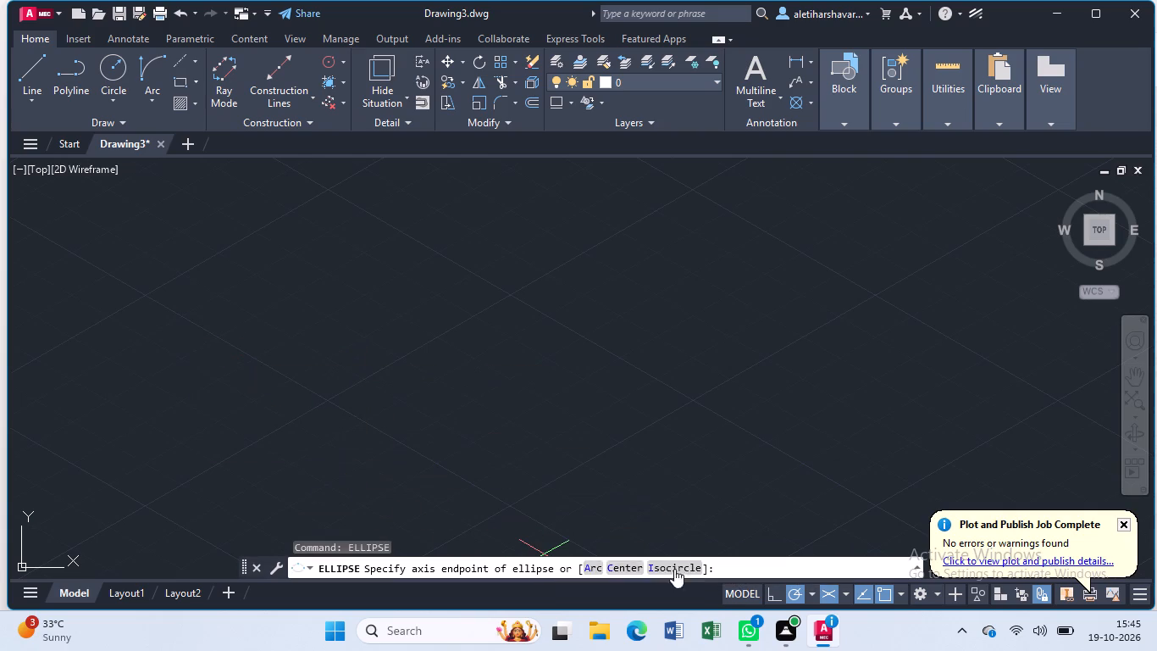
{"action": "left_click", "coordinate": [682, 570]}
{"action": "left_click", "coordinate": [360, 457]}
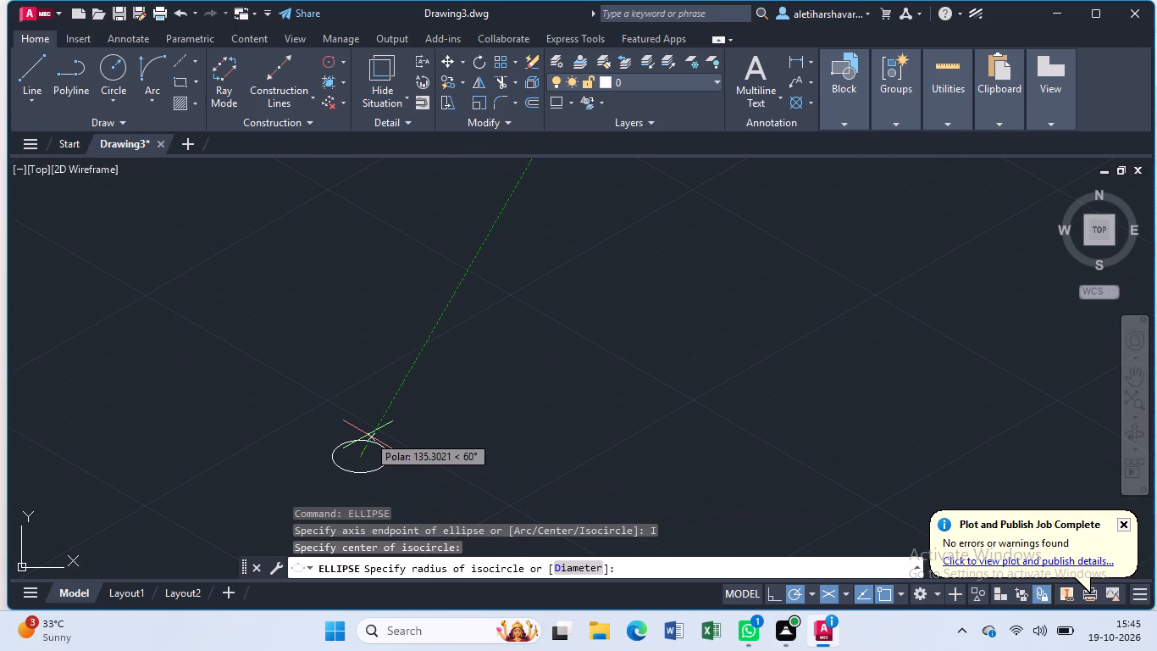
{"action": "type", "text": "12"}
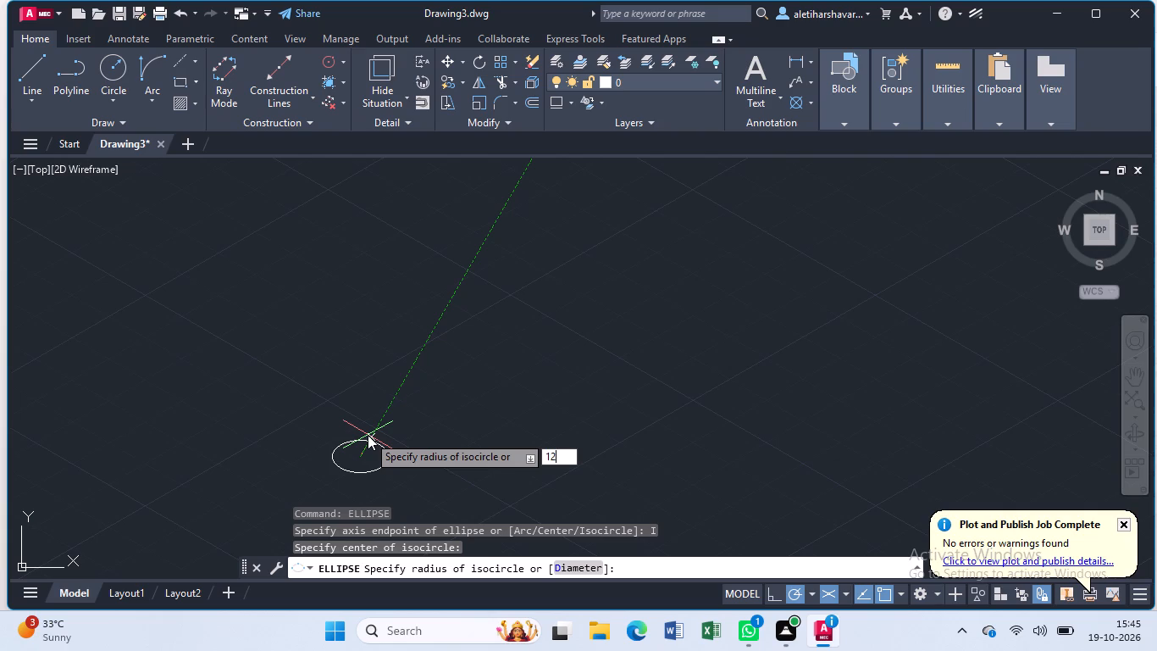
{"action": "key", "text": "period"}
{"action": "key", "text": "5"}
{"action": "key", "text": "Return"}
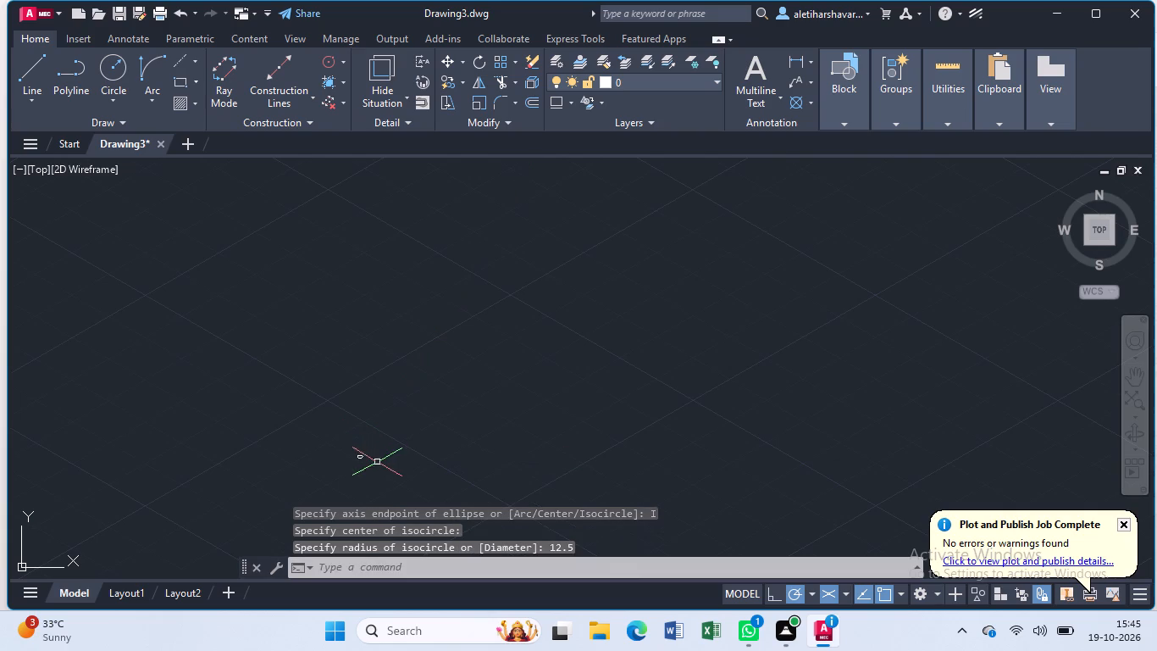
Draw a vertical line 10 units long straight down from the isocircle's centre.
{"action": "scroll", "coordinate": [377, 462], "scroll_direction": "up", "scroll_amount": 3}
{"action": "scroll", "coordinate": [268, 437], "scroll_direction": "up", "scroll_amount": 4}
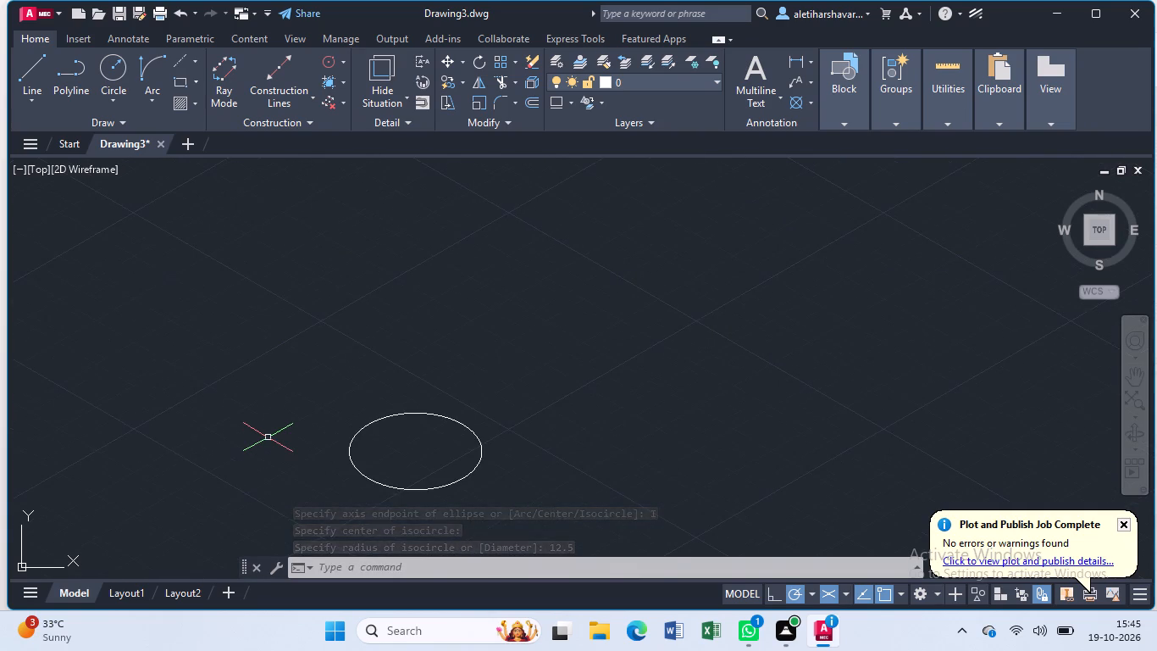
{"action": "scroll", "coordinate": [268, 437], "scroll_direction": "up", "scroll_amount": 1}
{"action": "middle_click_drag", "start_coordinate": [435, 482], "coordinate": [329, 416]}
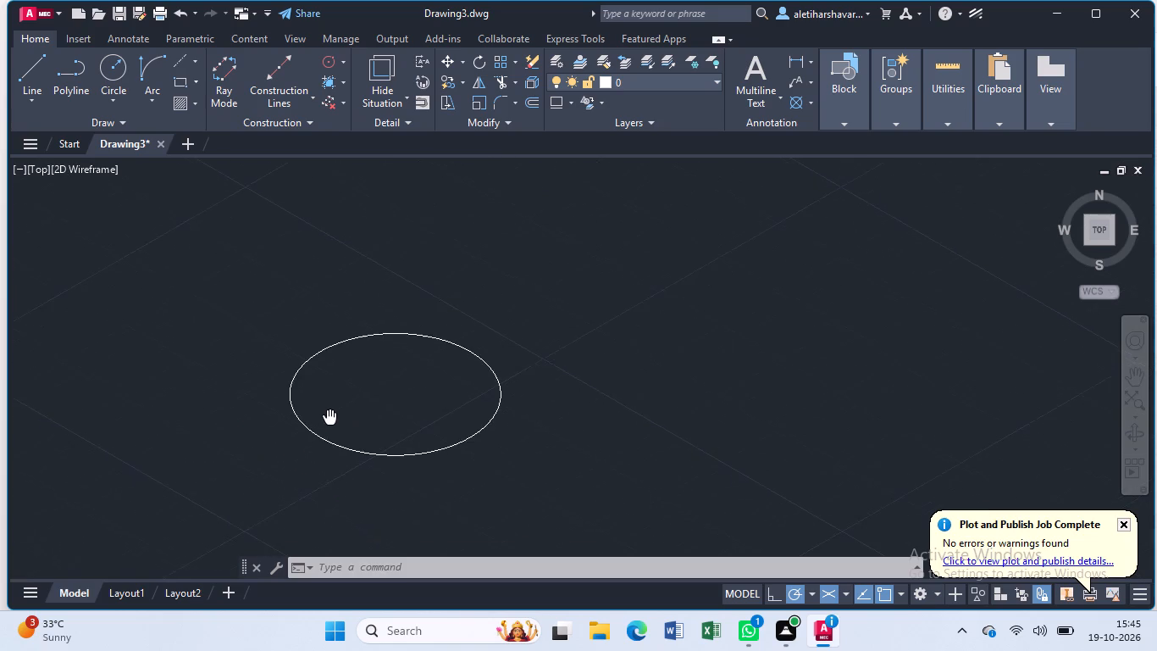
{"action": "middle_click_drag", "start_coordinate": [329, 416], "coordinate": [312, 402]}
{"action": "key", "text": "Escape"}
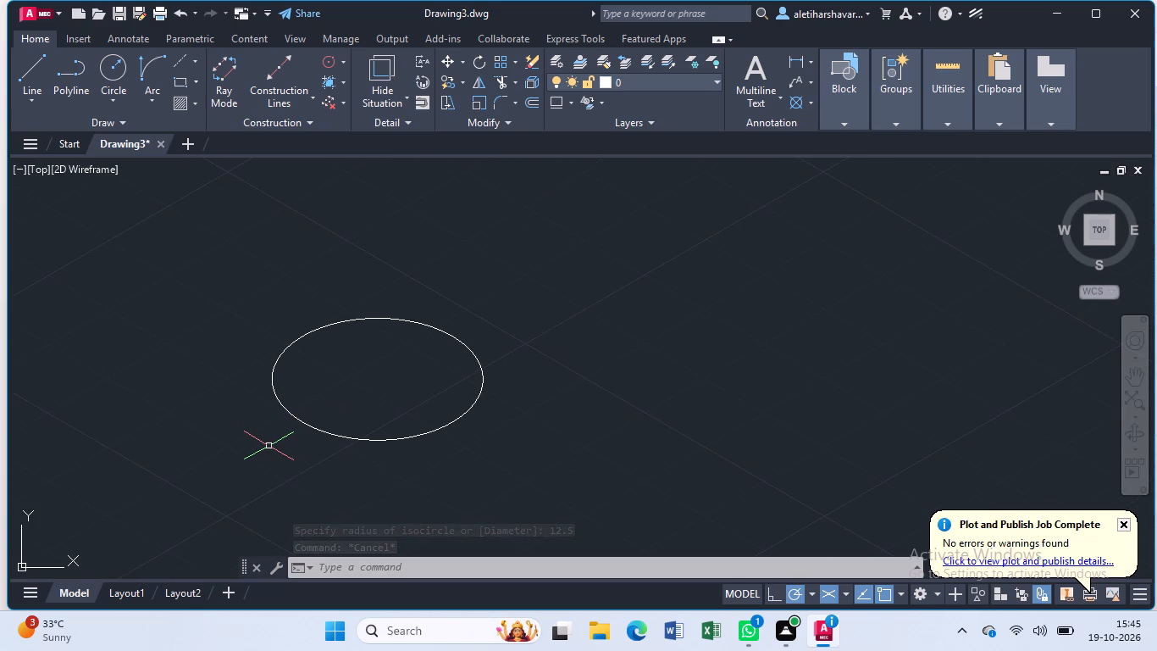
{"action": "key", "text": "l"}
{"action": "key", "text": "Return"}
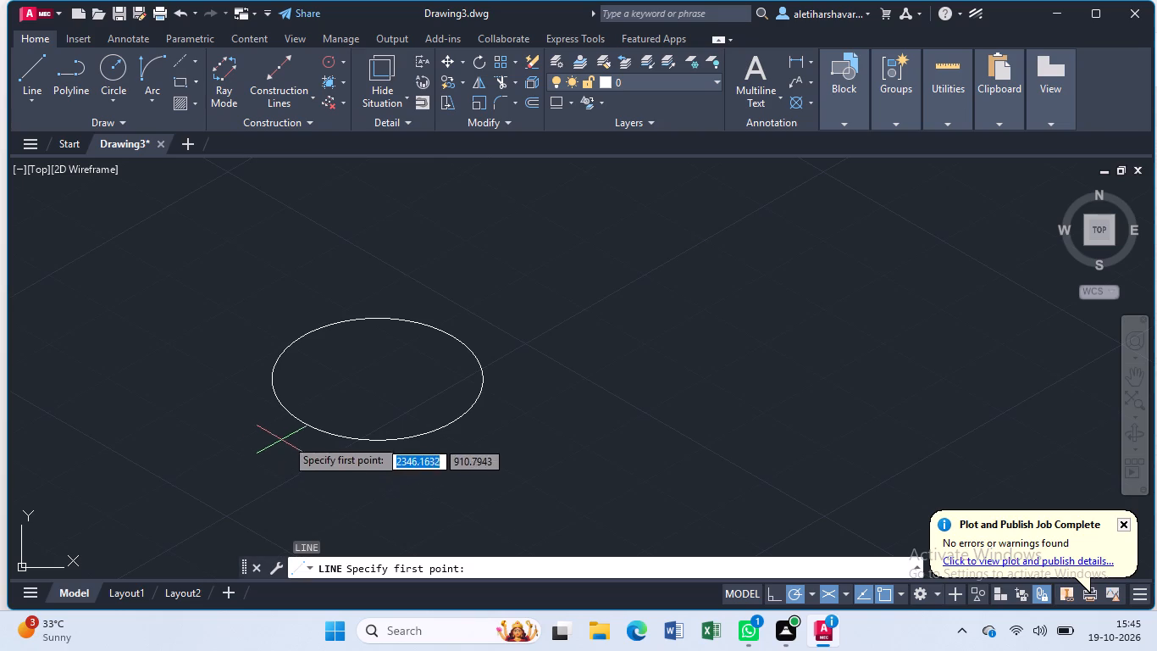
{"action": "left_click", "coordinate": [374, 380]}
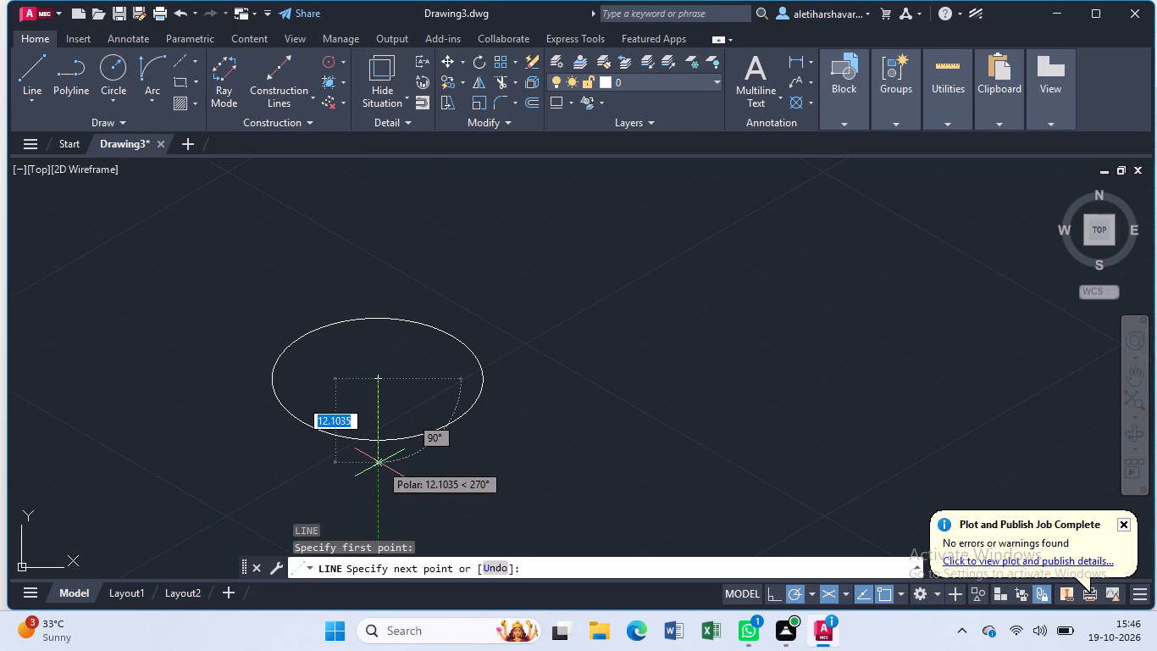
{"action": "key", "text": "1"}
{"action": "key", "text": "0"}
{"action": "key", "text": "Return"}
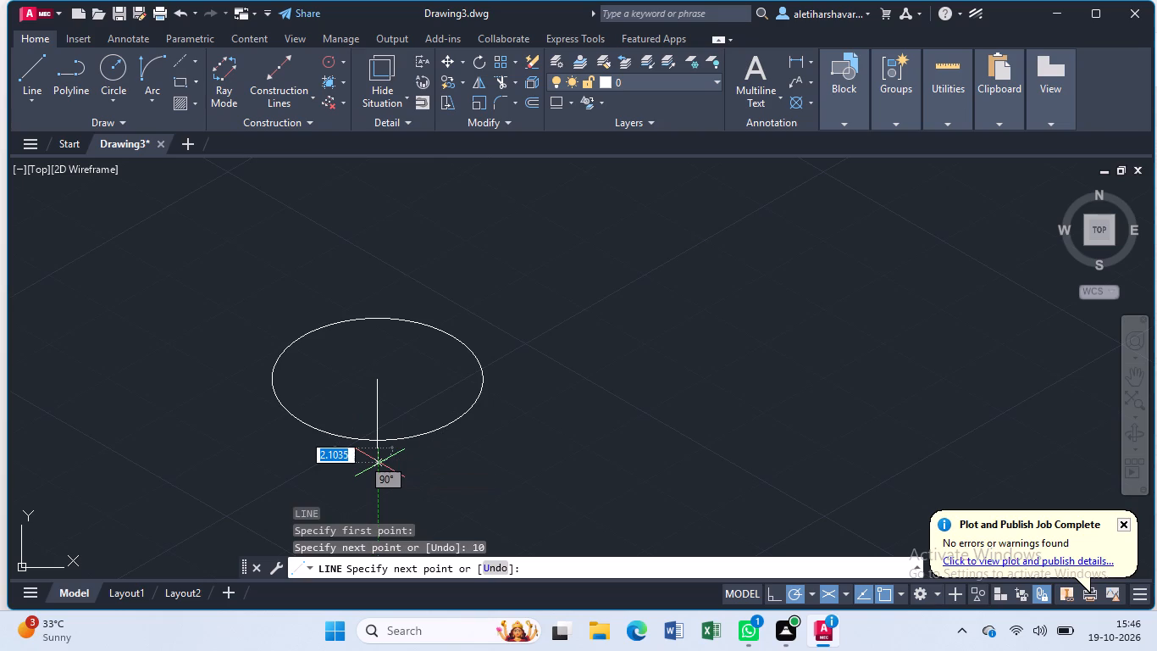
{"action": "key", "text": "Escape"}
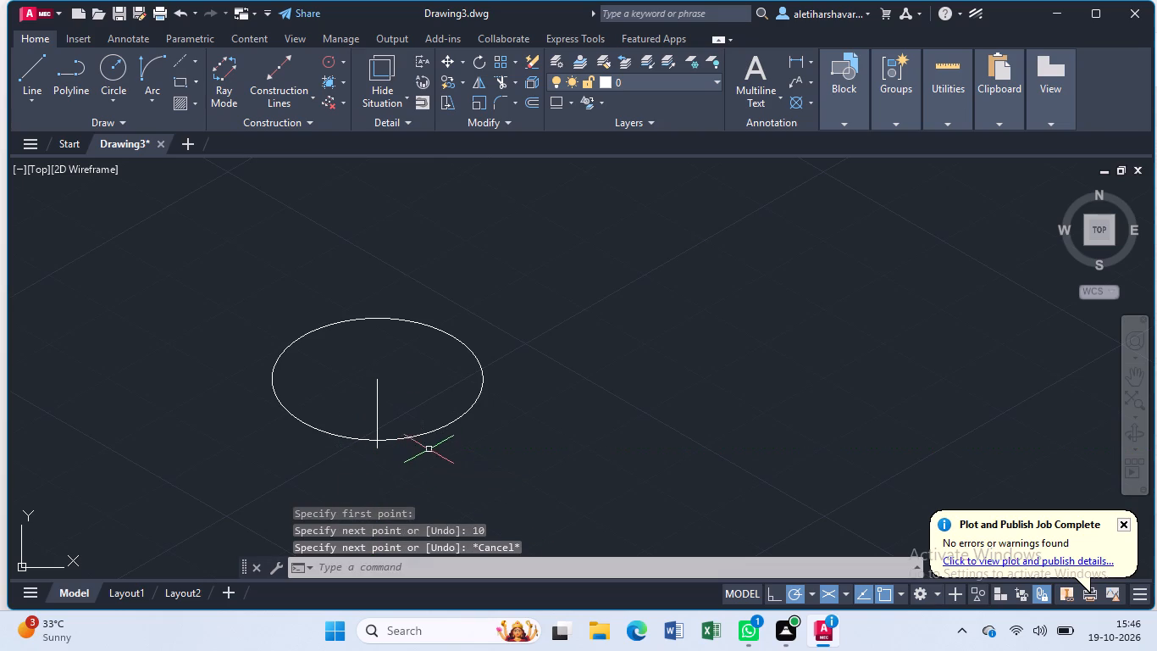
Copy the isocircle from its centre to the lower endpoint of the 10-unit vertical line.
{"action": "left_click", "coordinate": [434, 430]}
{"action": "key", "text": "c"}
{"action": "key", "text": "o"}
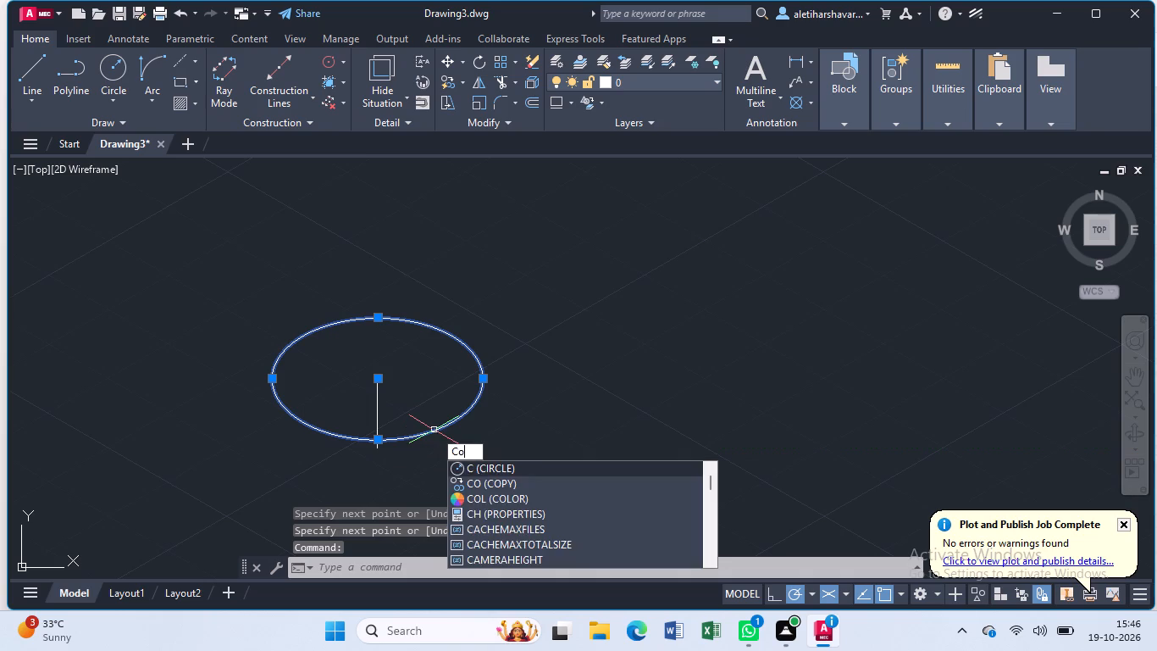
{"action": "key", "text": "Return"}
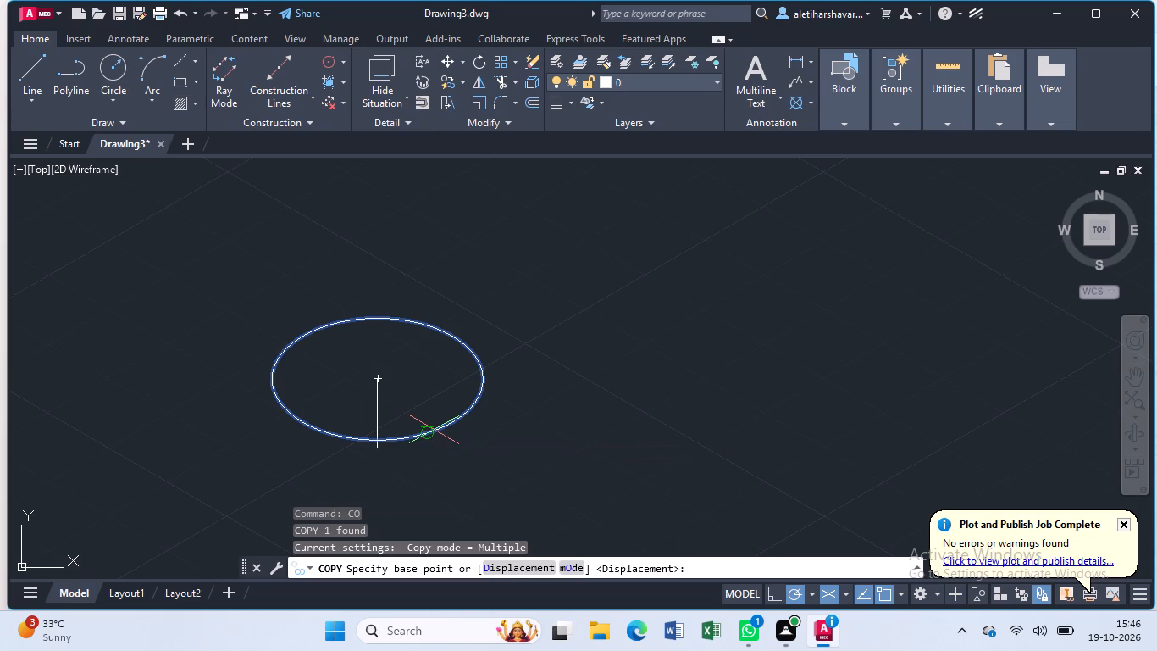
{"action": "left_click", "coordinate": [378, 375]}
{"action": "scroll", "coordinate": [369, 444], "scroll_direction": "up", "scroll_amount": 2}
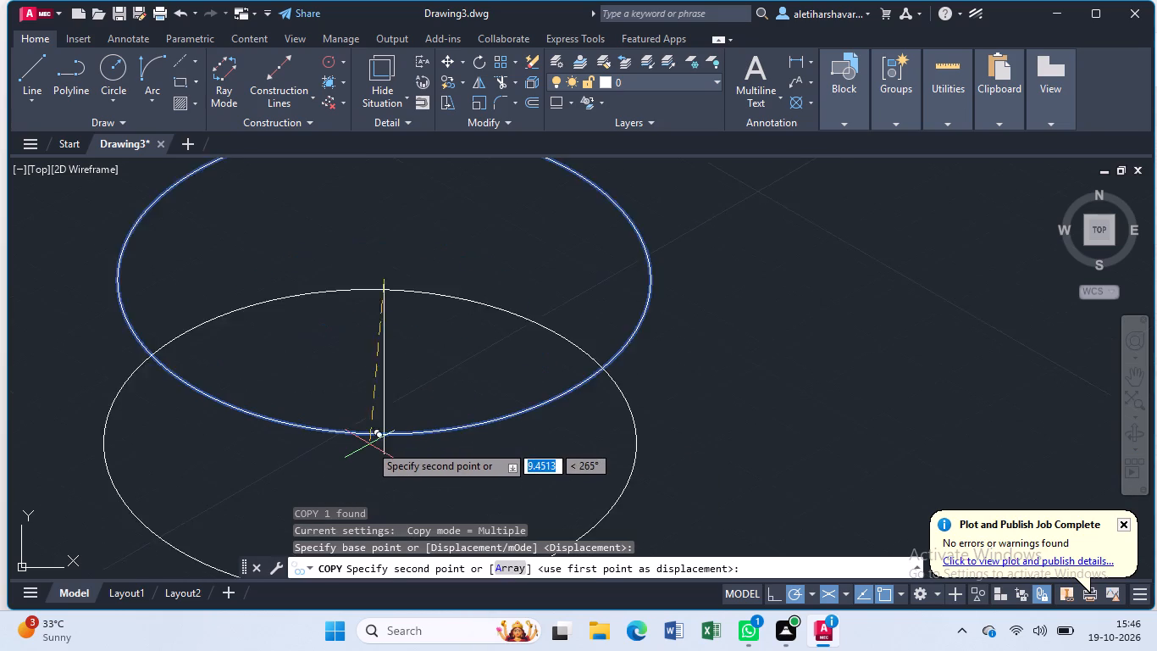
{"action": "scroll", "coordinate": [369, 444], "scroll_direction": "up", "scroll_amount": 1}
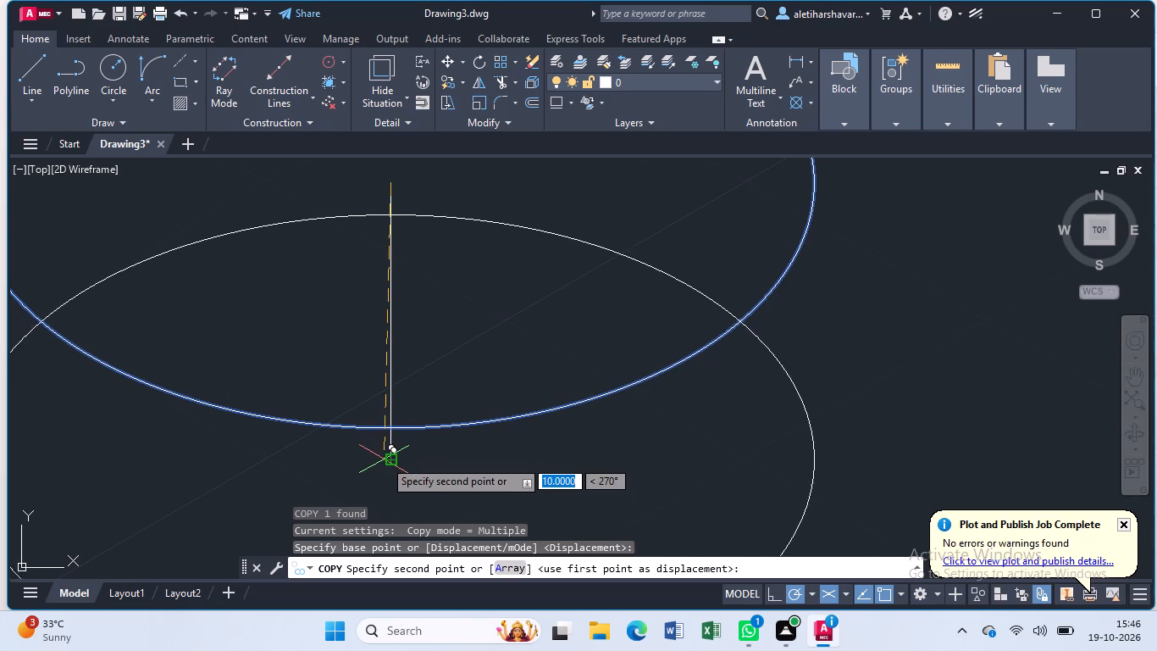
{"action": "left_click", "coordinate": [387, 459]}
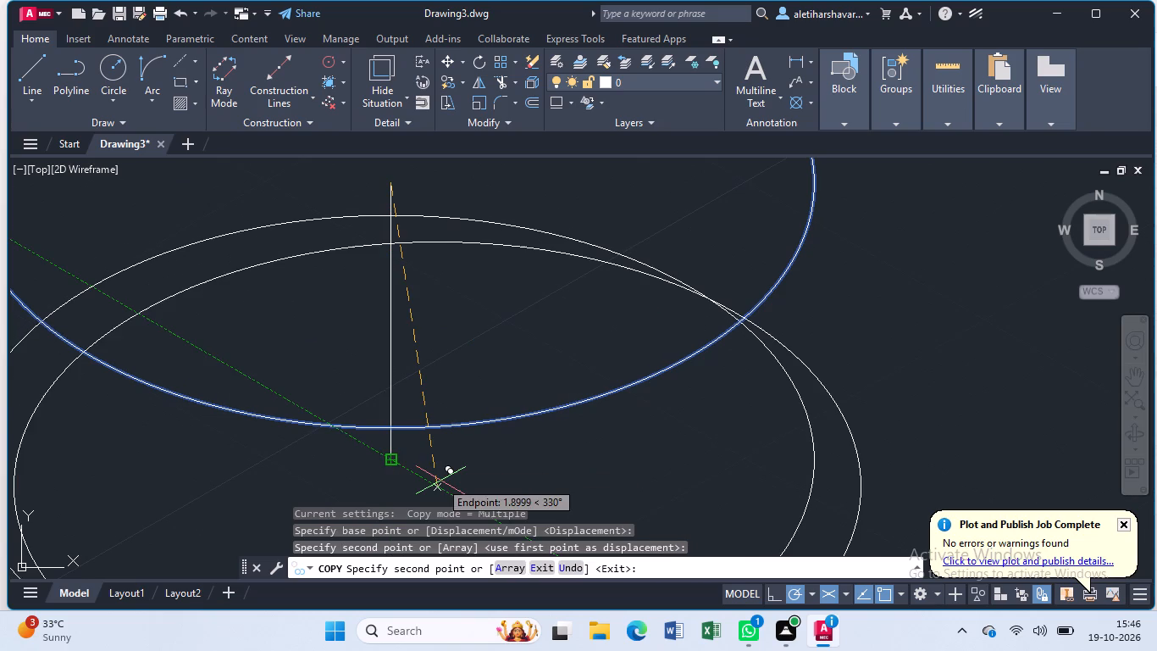
{"action": "key", "text": "Escape"}
Trim away the part of the copied lower isocircle that lies outside the upper isocircle.
{"action": "scroll", "coordinate": [440, 481], "scroll_direction": "down", "scroll_amount": 2}
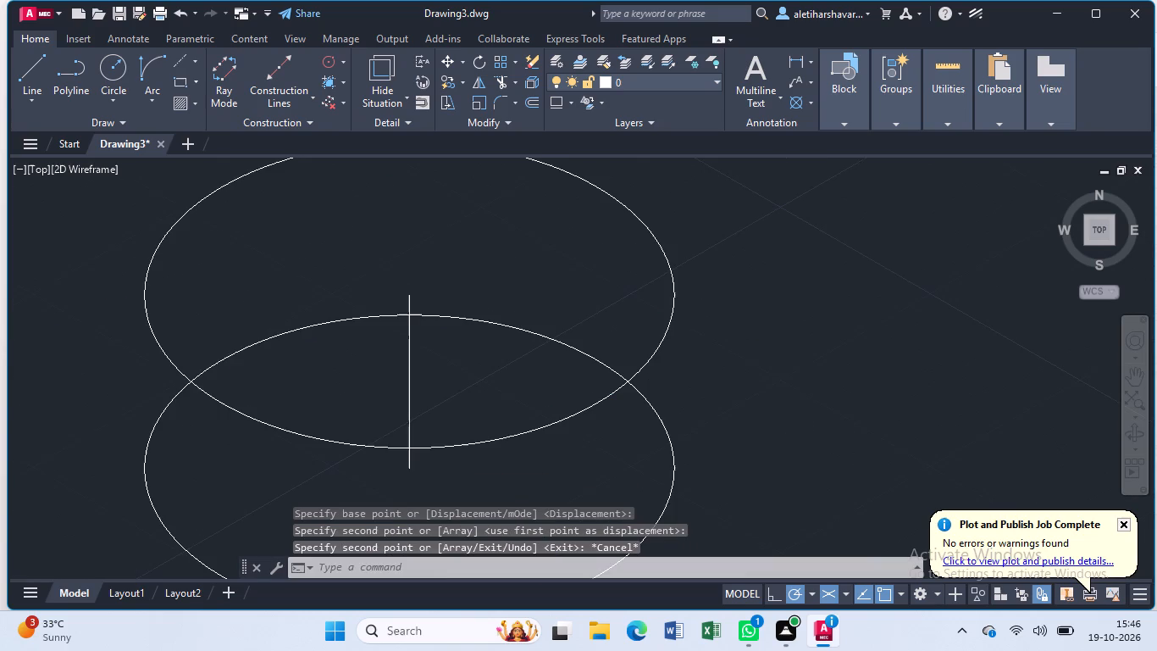
{"action": "middle_click_drag", "start_coordinate": [441, 481], "coordinate": [423, 400]}
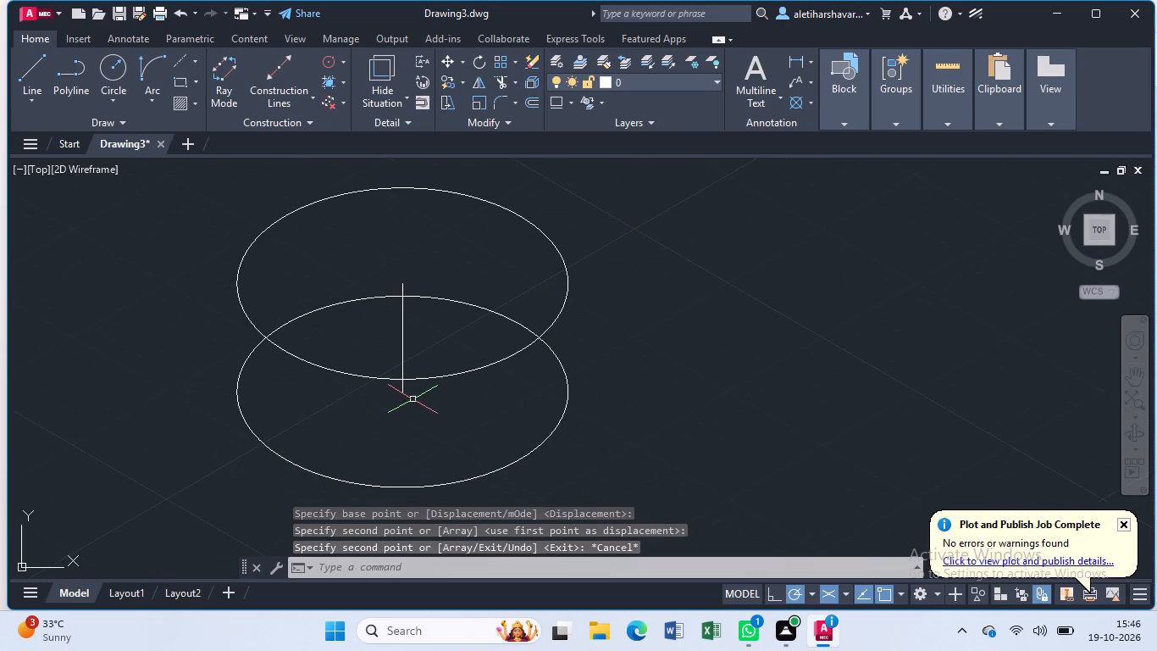
{"action": "type", "text": "tr"}
{"action": "key", "text": "Return"}
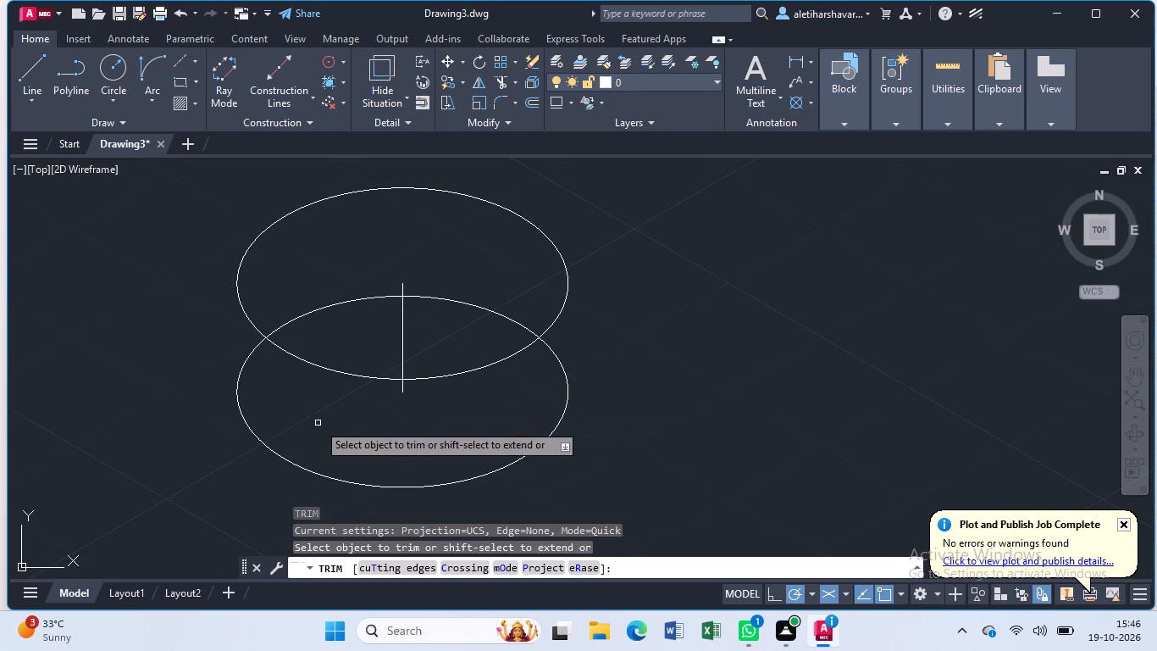
{"action": "left_click", "coordinate": [260, 441]}
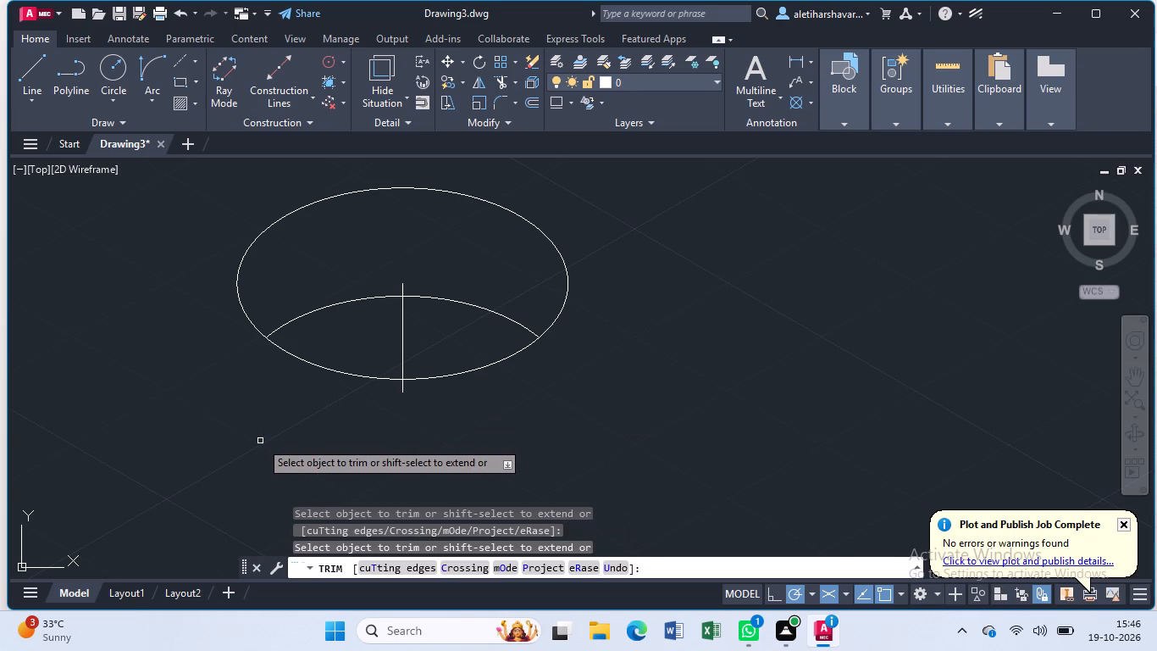
{"action": "key", "text": "Escape"}
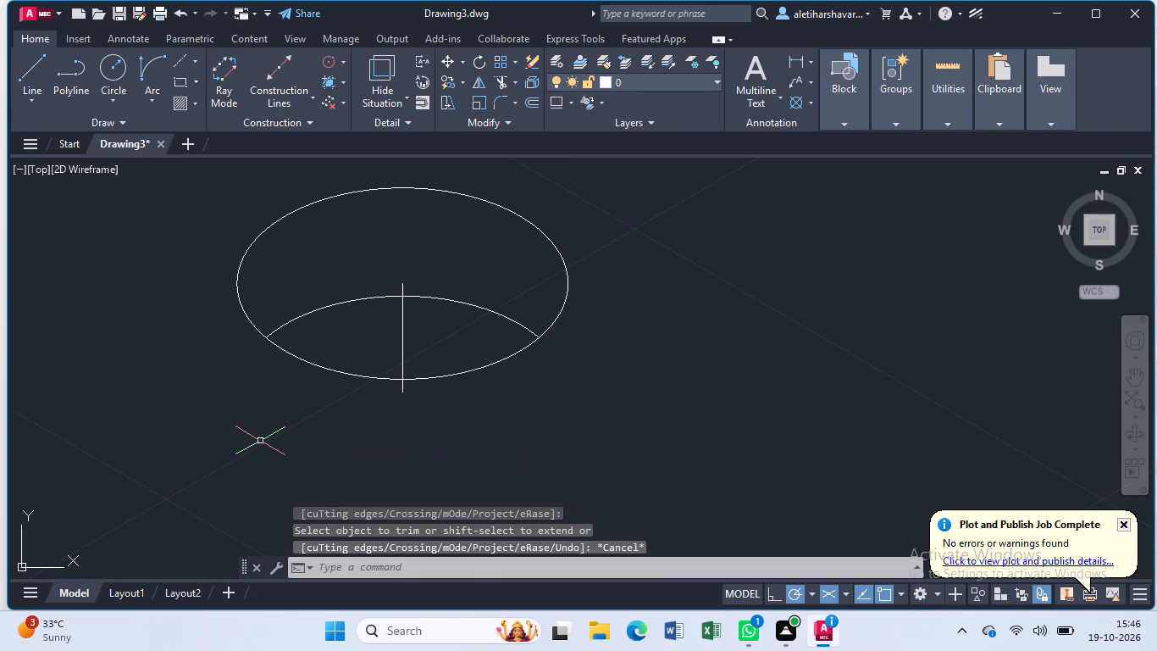
Set the current linetype for new objects to the AM-series dash-dot centre linetype.
{"action": "scroll", "coordinate": [260, 441], "scroll_direction": "down", "scroll_amount": 2}
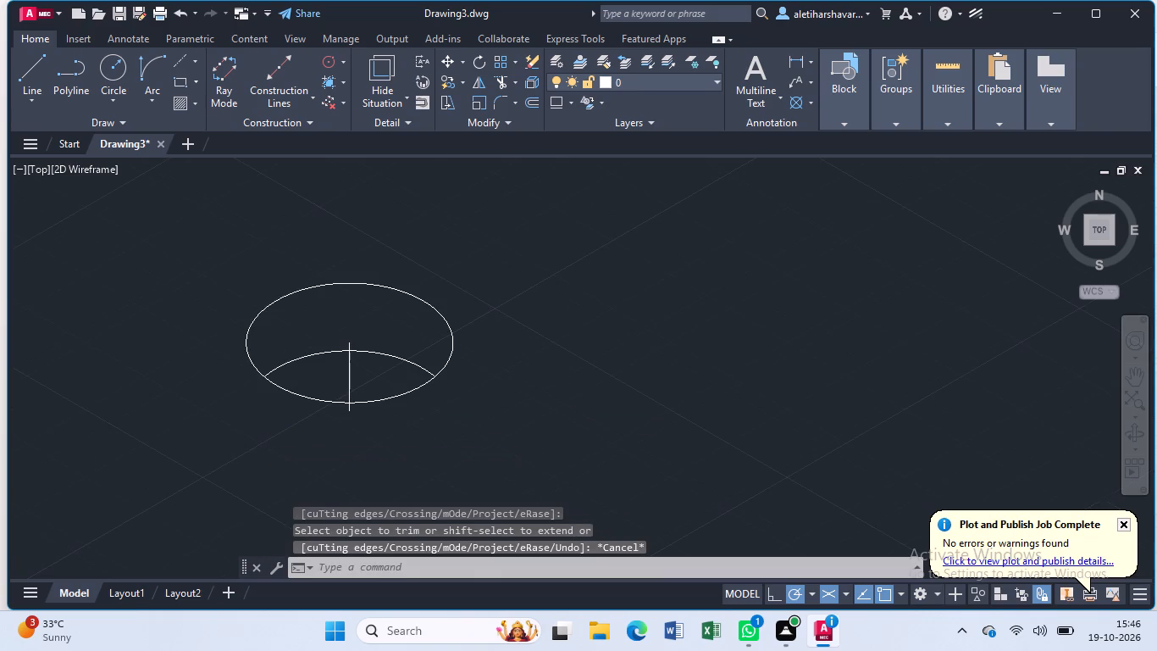
{"action": "key", "text": "ctrl+1"}
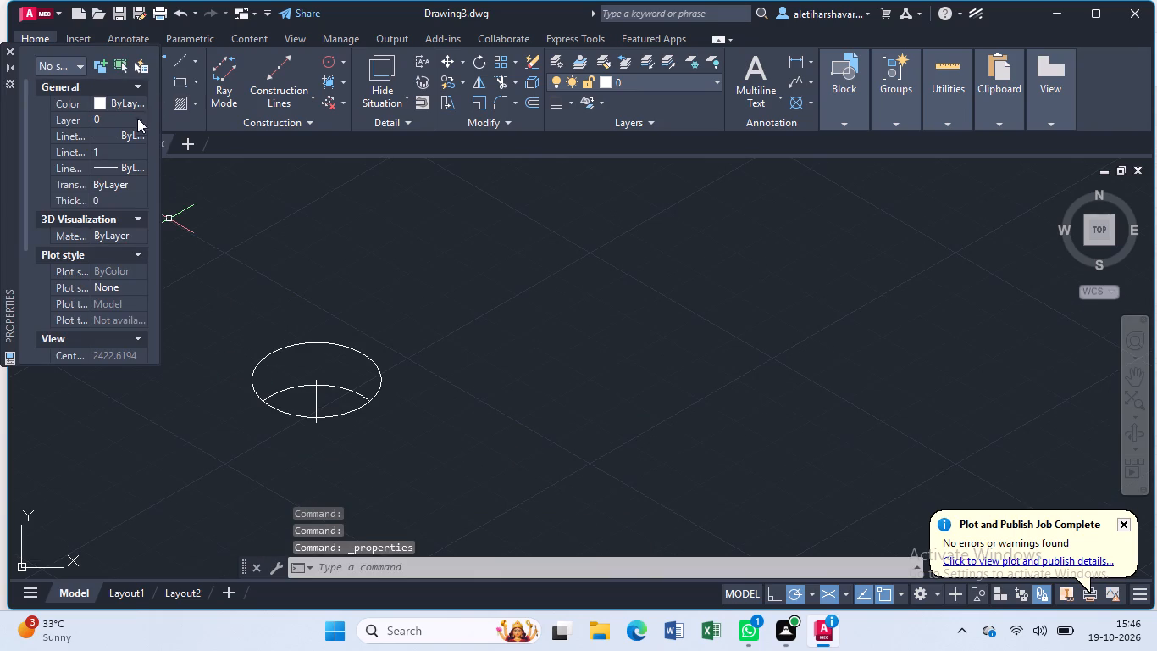
{"action": "left_click", "coordinate": [138, 131]}
{"action": "left_click", "coordinate": [138, 131]}
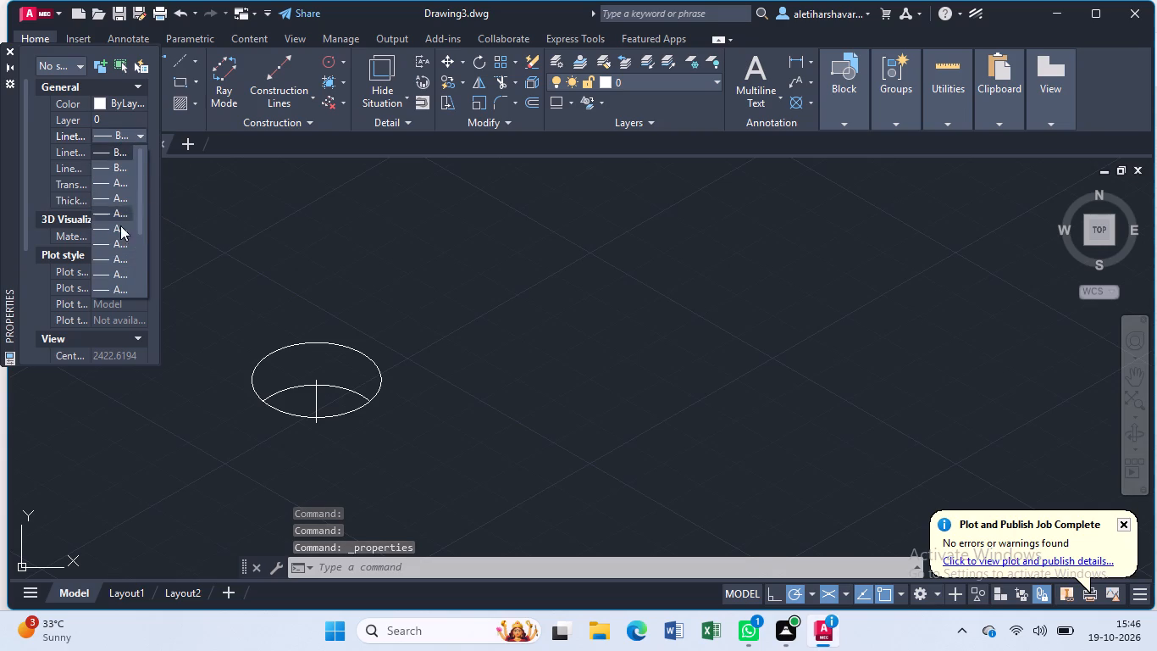
{"action": "left_click", "coordinate": [116, 268]}
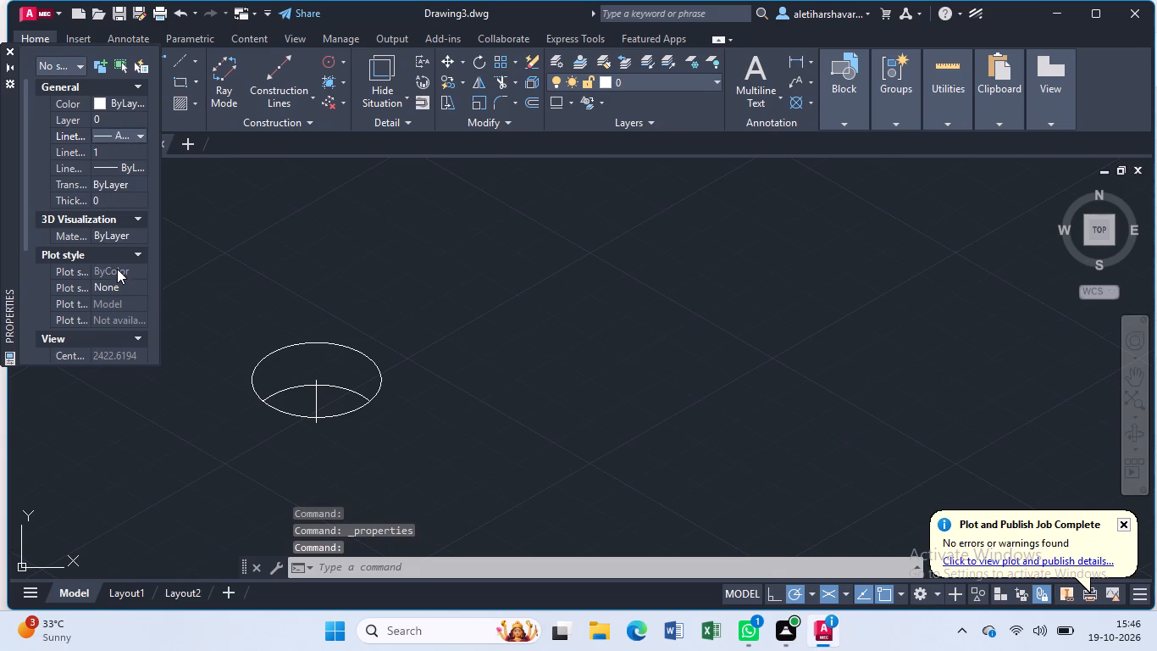
{"action": "key", "text": "Escape"}
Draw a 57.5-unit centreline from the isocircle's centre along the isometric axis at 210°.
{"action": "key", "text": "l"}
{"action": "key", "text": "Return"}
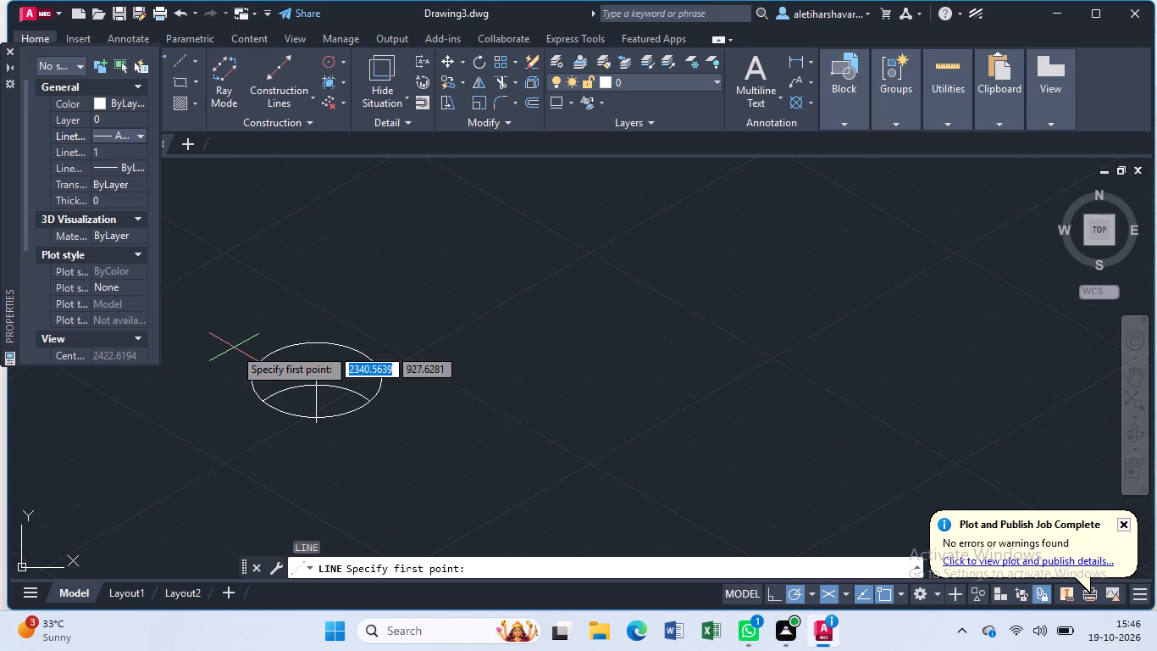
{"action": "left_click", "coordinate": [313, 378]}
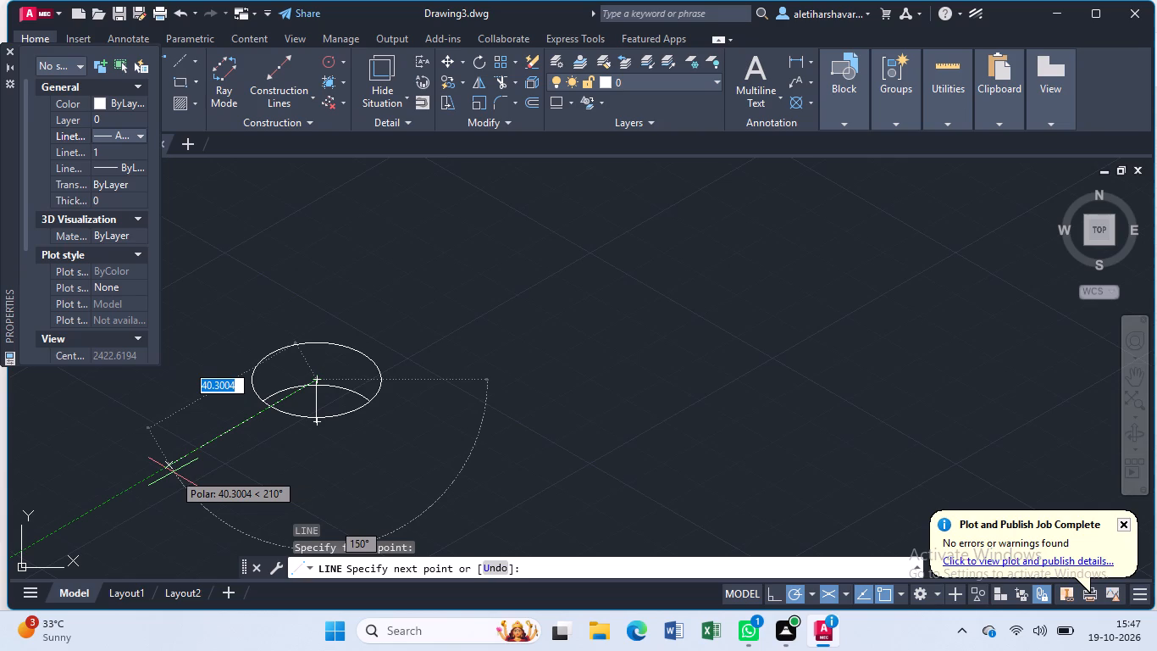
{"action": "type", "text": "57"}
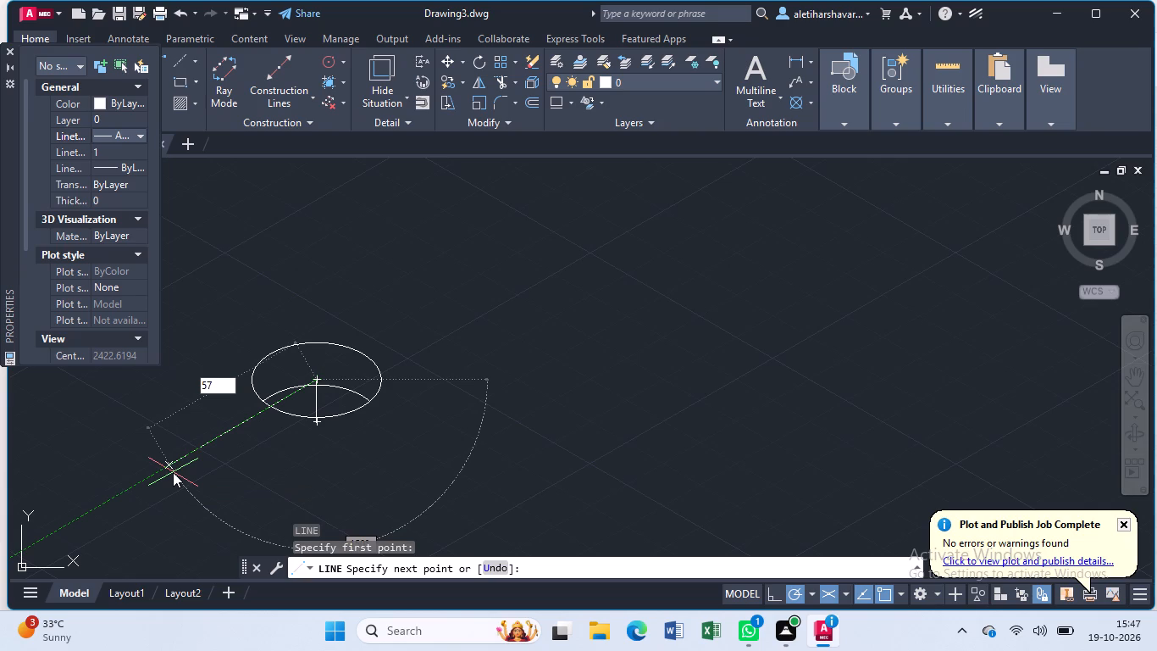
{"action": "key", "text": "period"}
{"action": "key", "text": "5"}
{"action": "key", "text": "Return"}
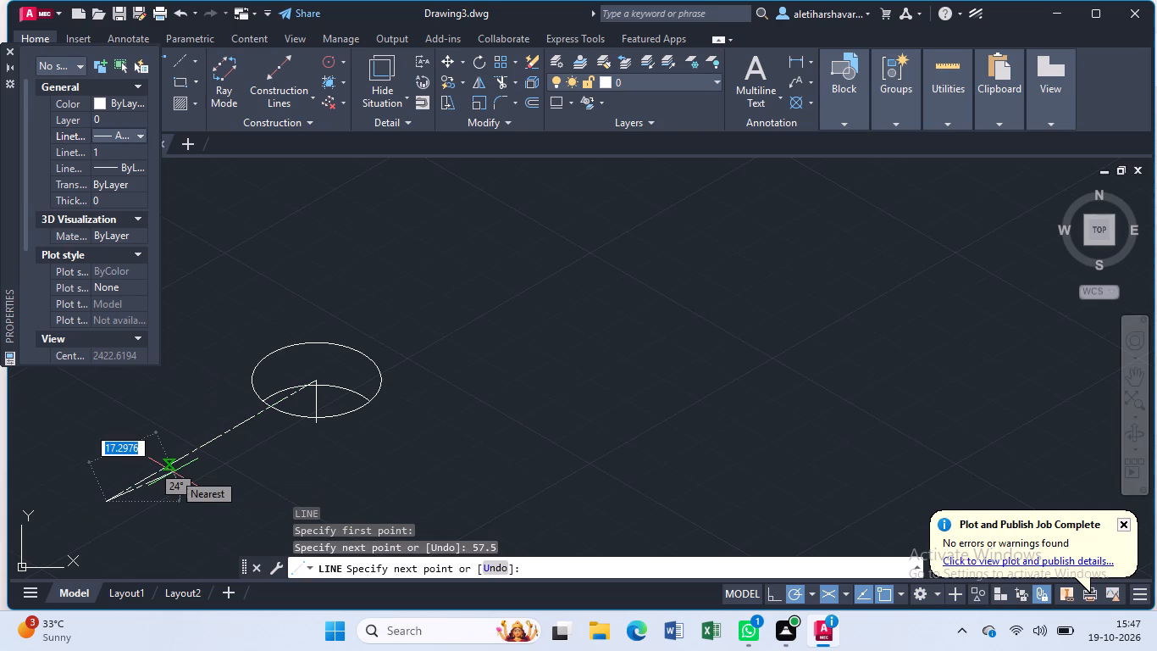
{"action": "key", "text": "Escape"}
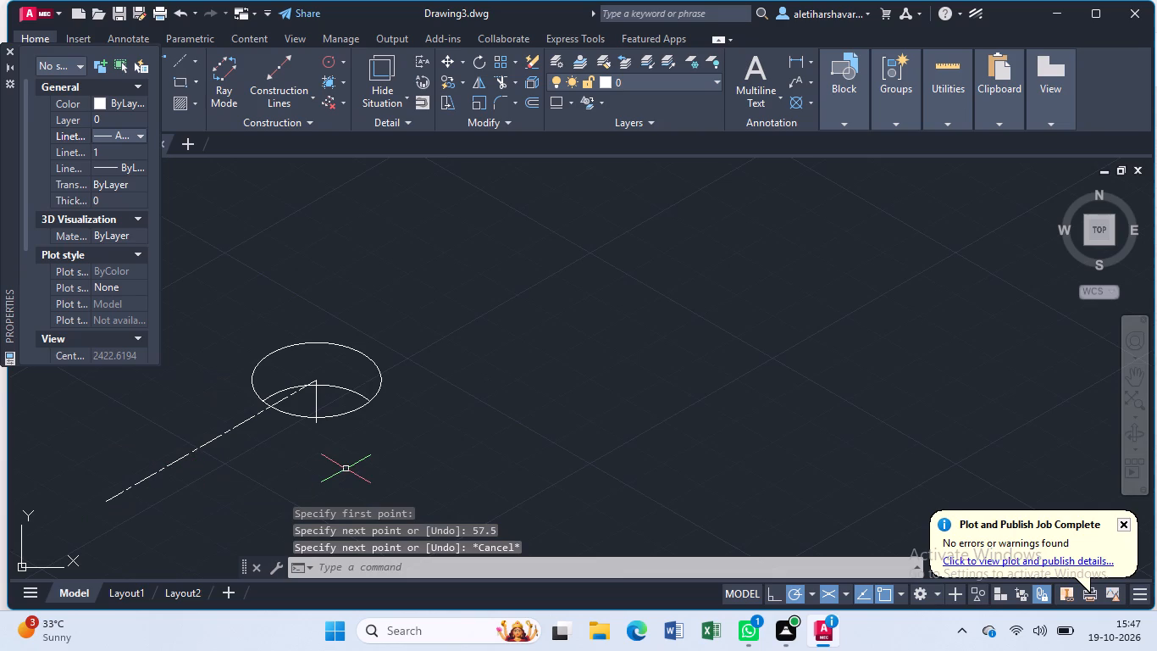
Draw a 57.5-unit centreline from the isocircle's centre along the isometric axis at 30°.
{"action": "key", "text": "l"}
{"action": "key", "text": "Return"}
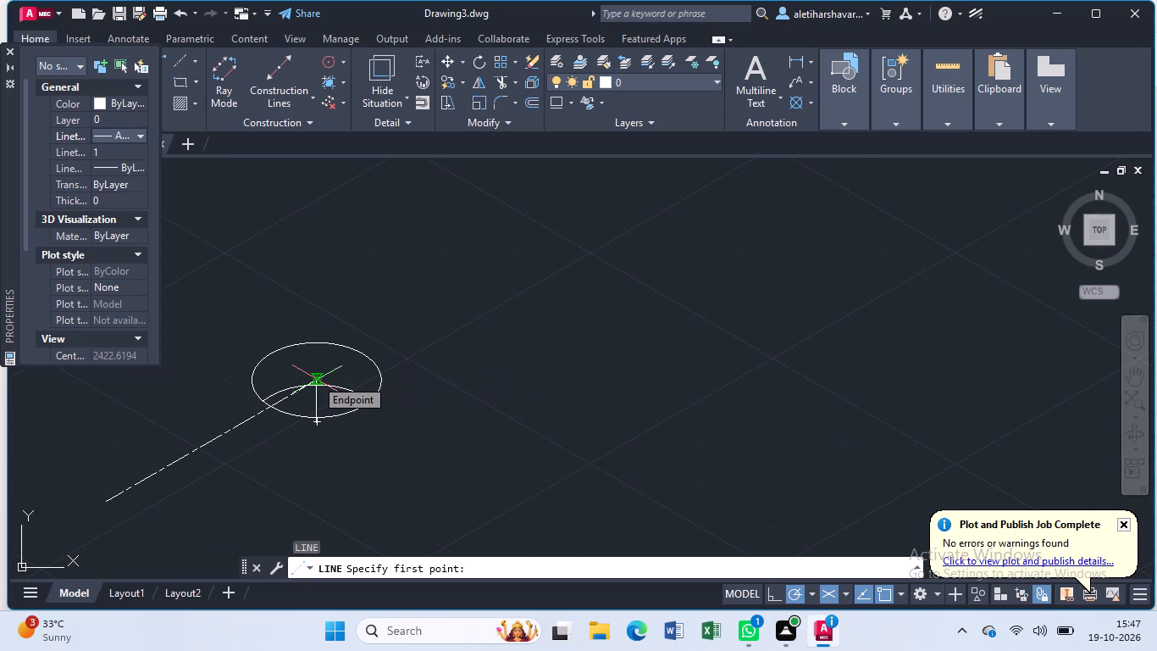
{"action": "left_click", "coordinate": [315, 378]}
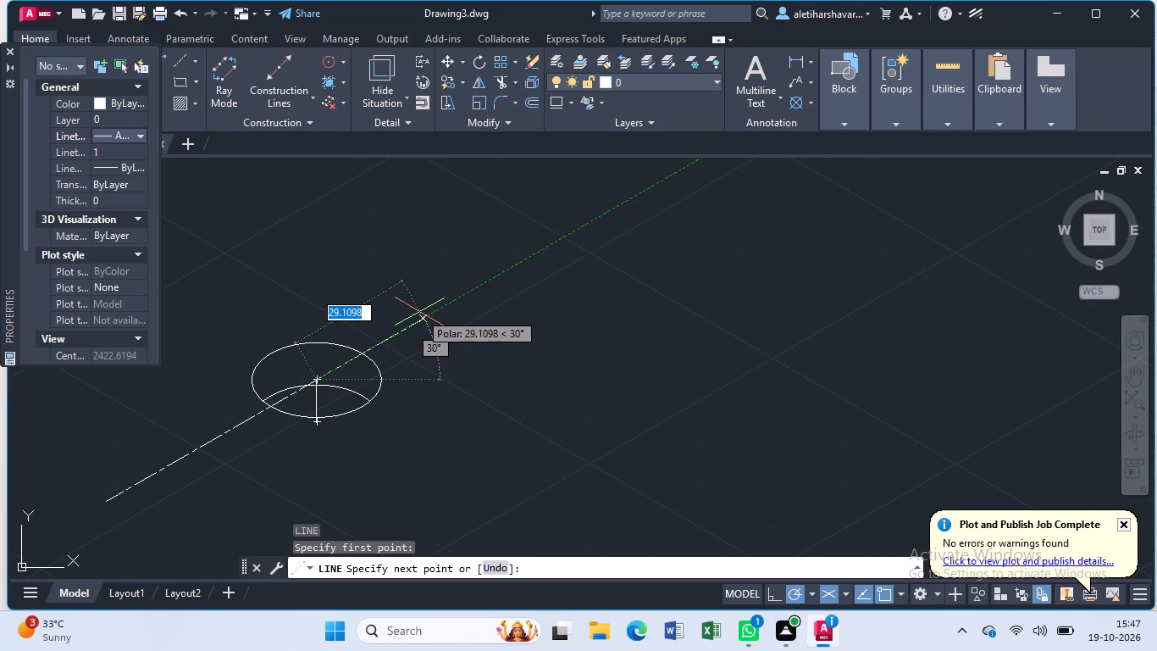
{"action": "type", "text": "57."}
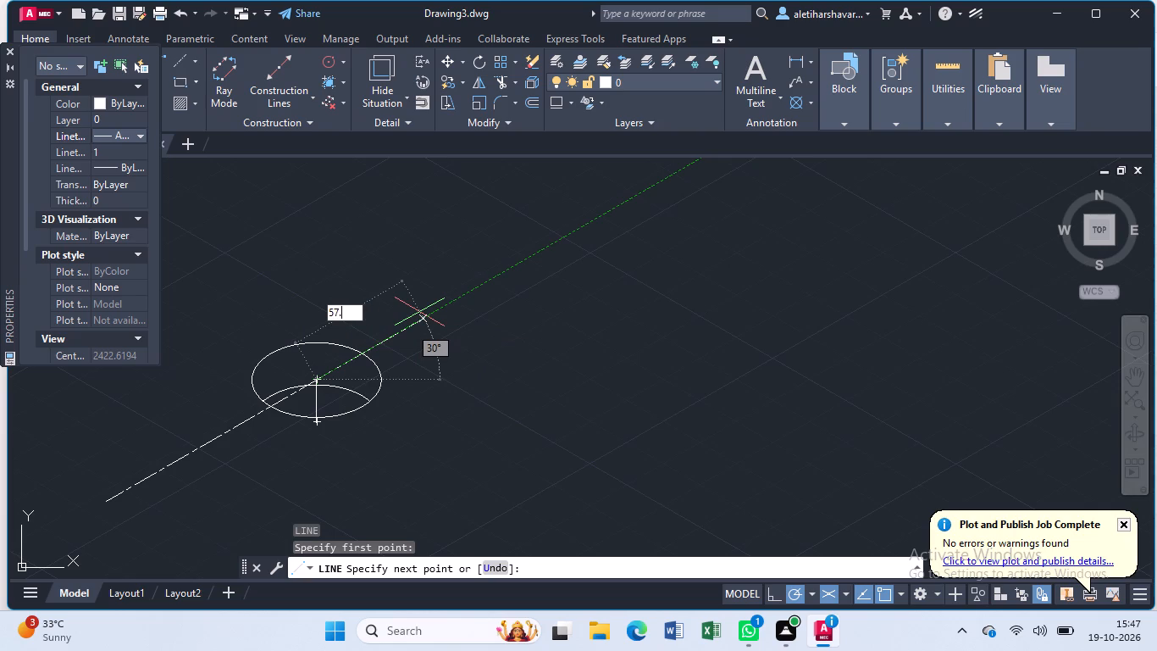
{"action": "key", "text": "5"}
{"action": "key", "text": "Return"}
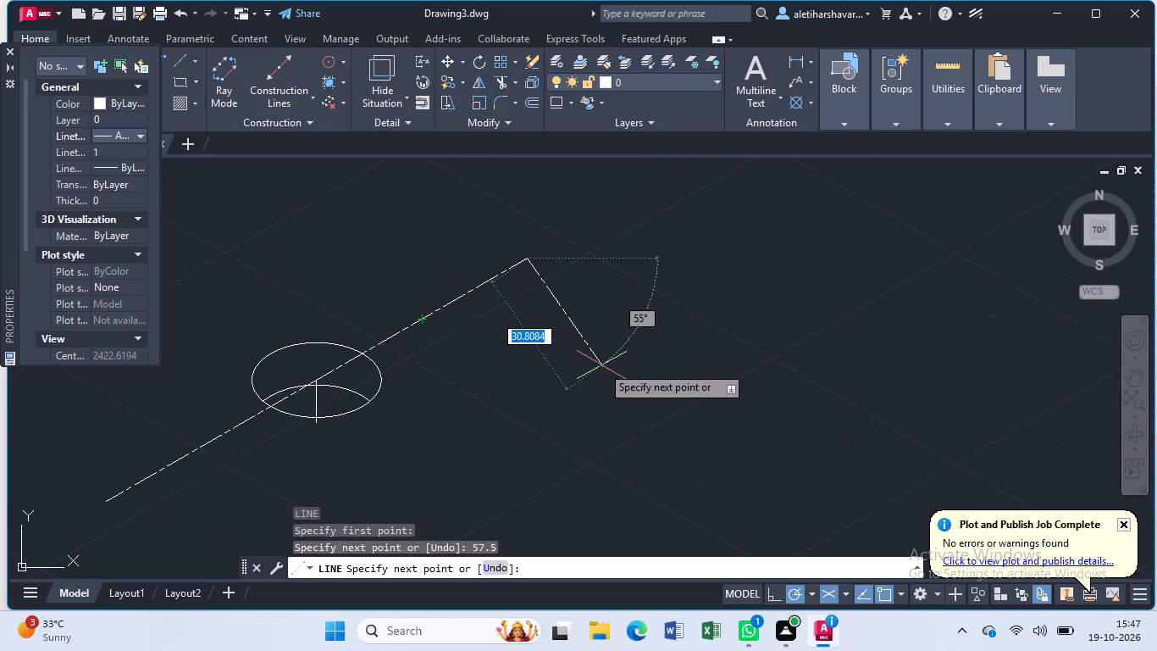
{"action": "key", "text": "Escape"}
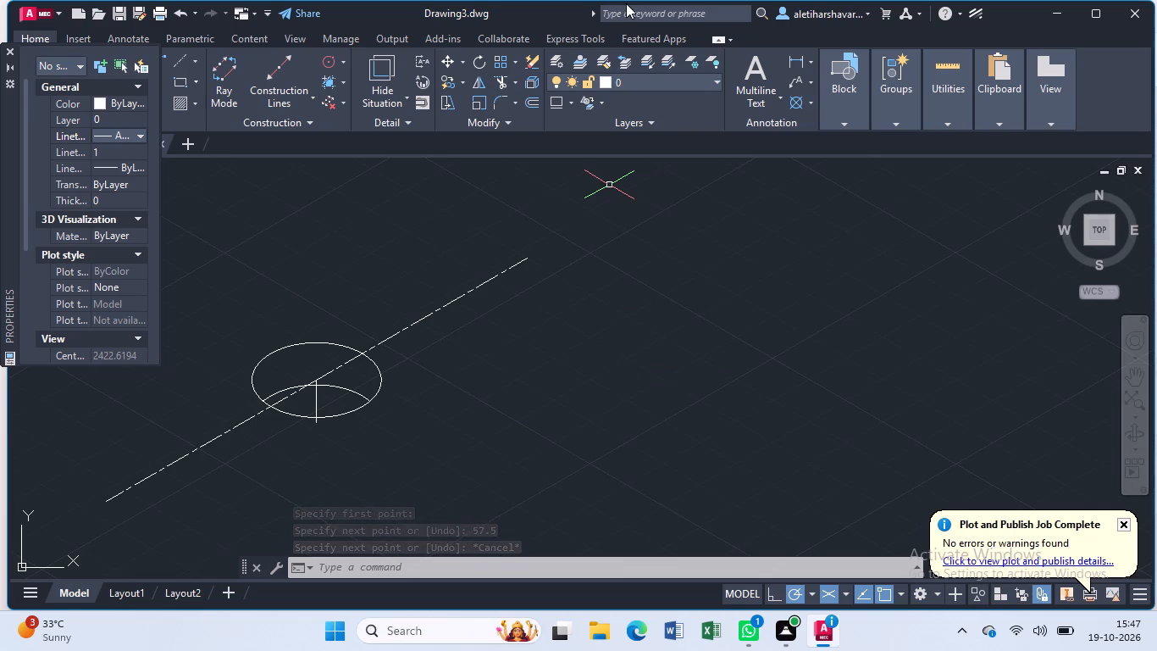
Set the current linetype for new objects back to ByLayer and close the object properties.
{"action": "key", "text": "ctrl+1"}
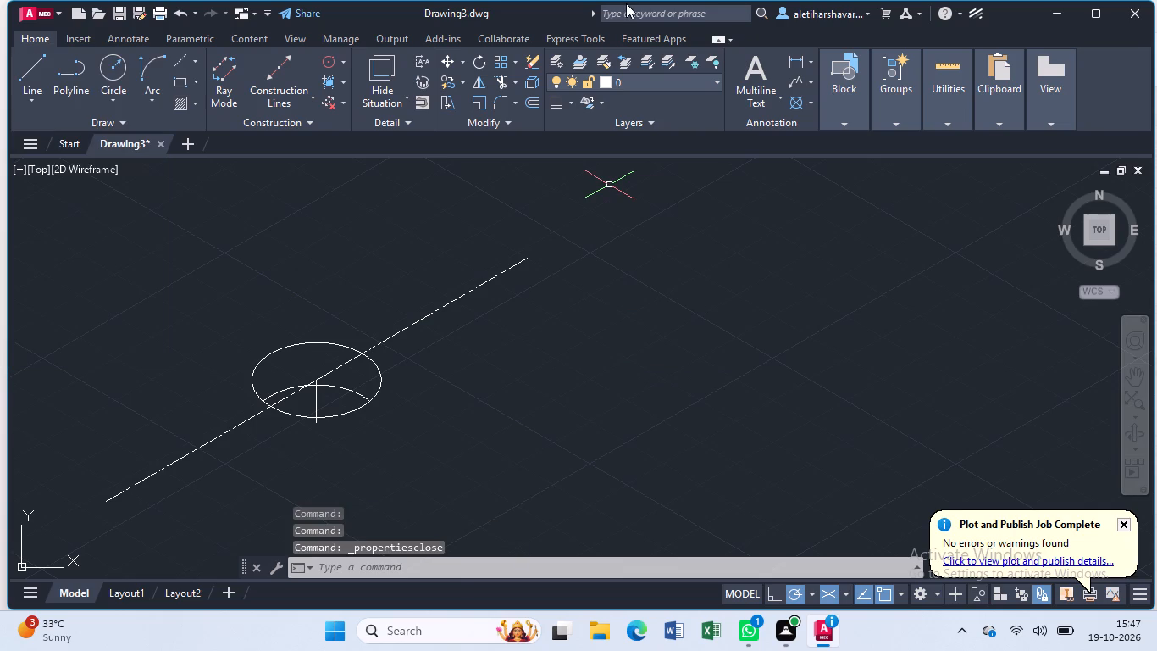
{"action": "key", "text": "ctrl+1"}
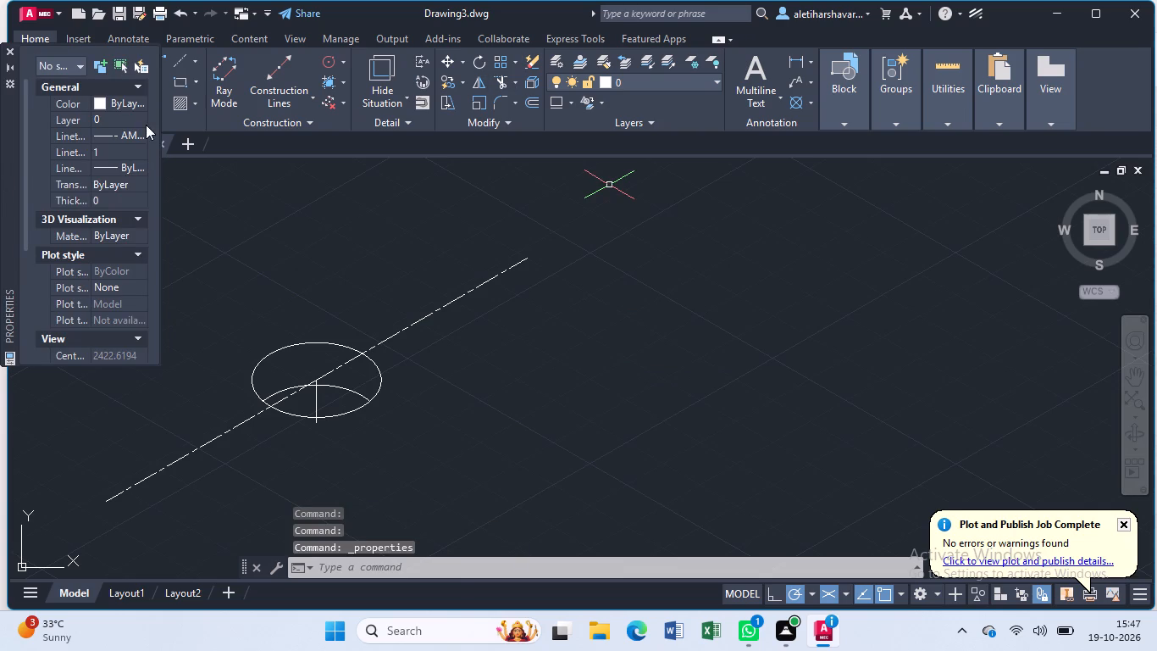
{"action": "left_click", "coordinate": [140, 137]}
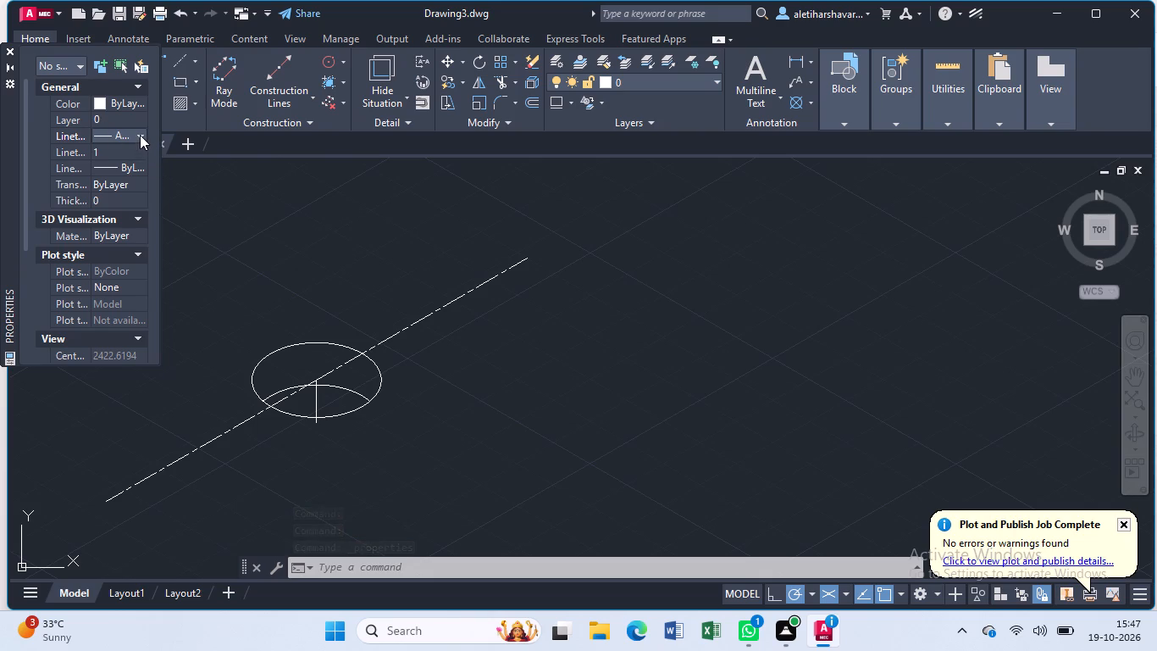
{"action": "left_click", "coordinate": [140, 135]}
{"action": "scroll", "coordinate": [143, 192], "scroll_direction": "up", "scroll_amount": 10}
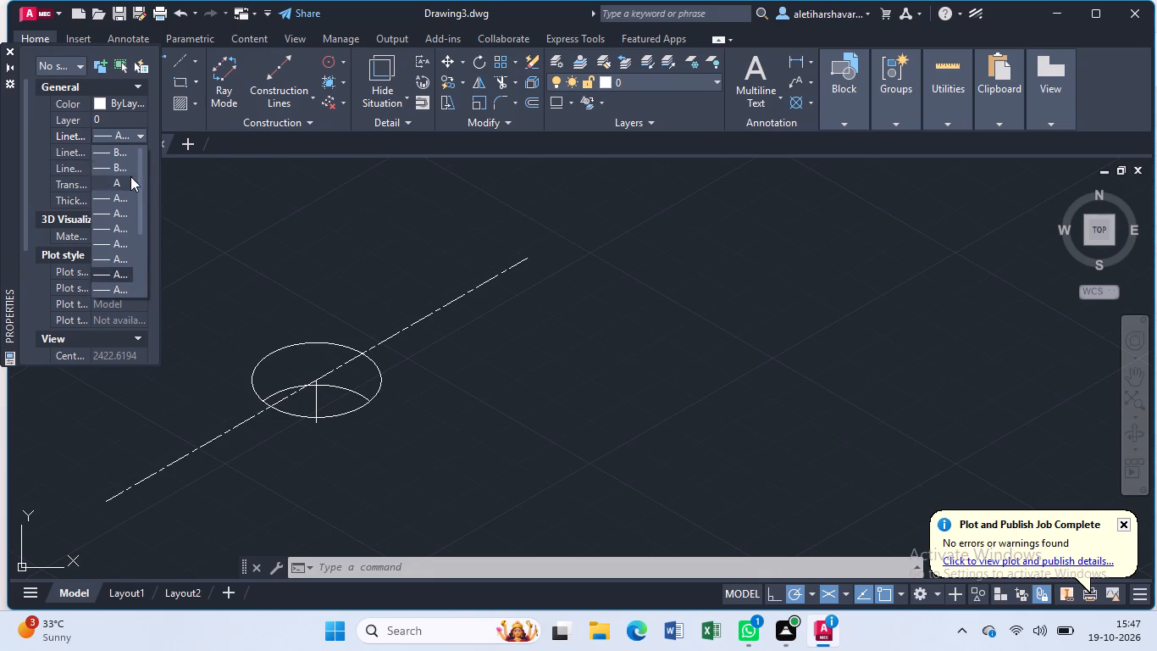
{"action": "left_click", "coordinate": [125, 152]}
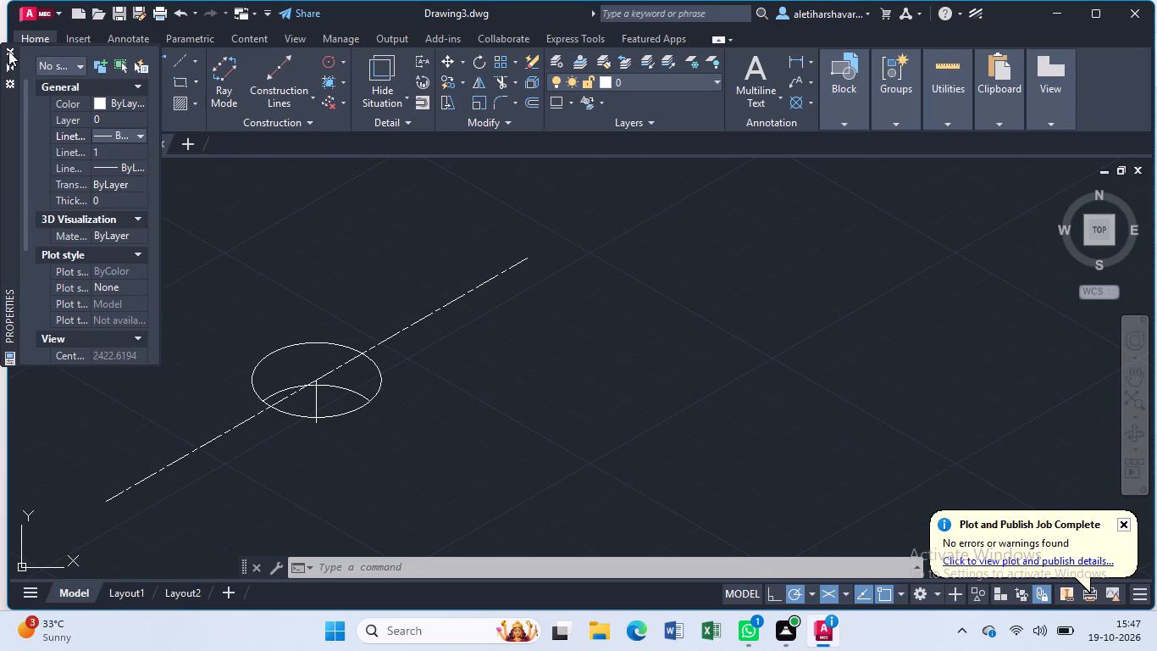
{"action": "left_click", "coordinate": [8, 50]}
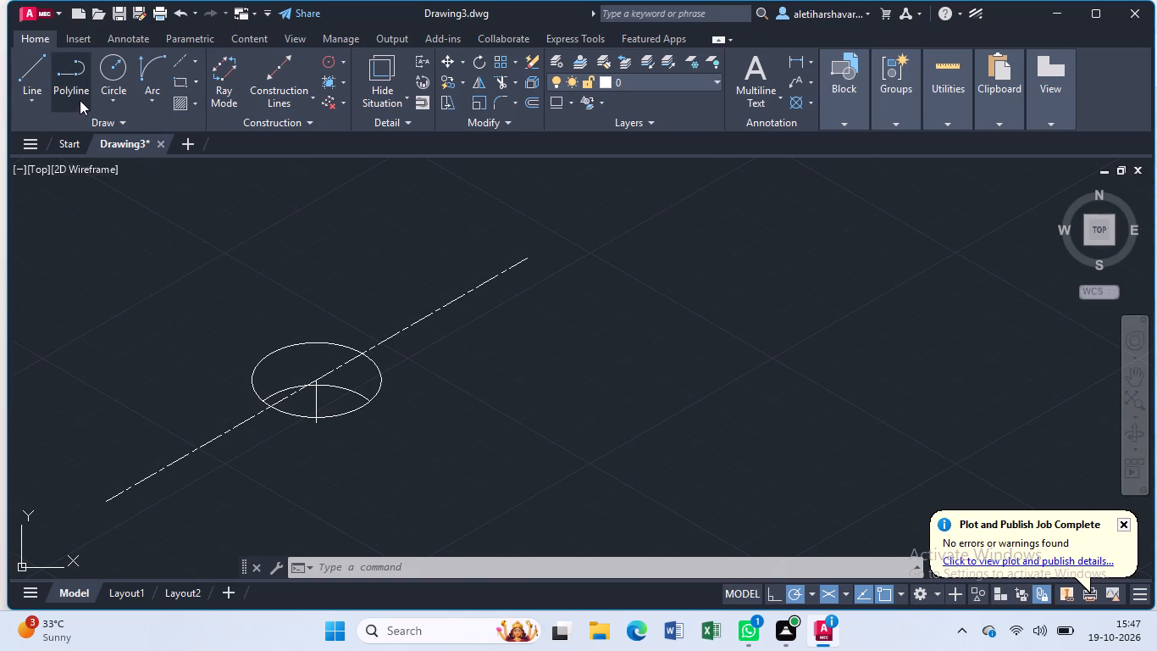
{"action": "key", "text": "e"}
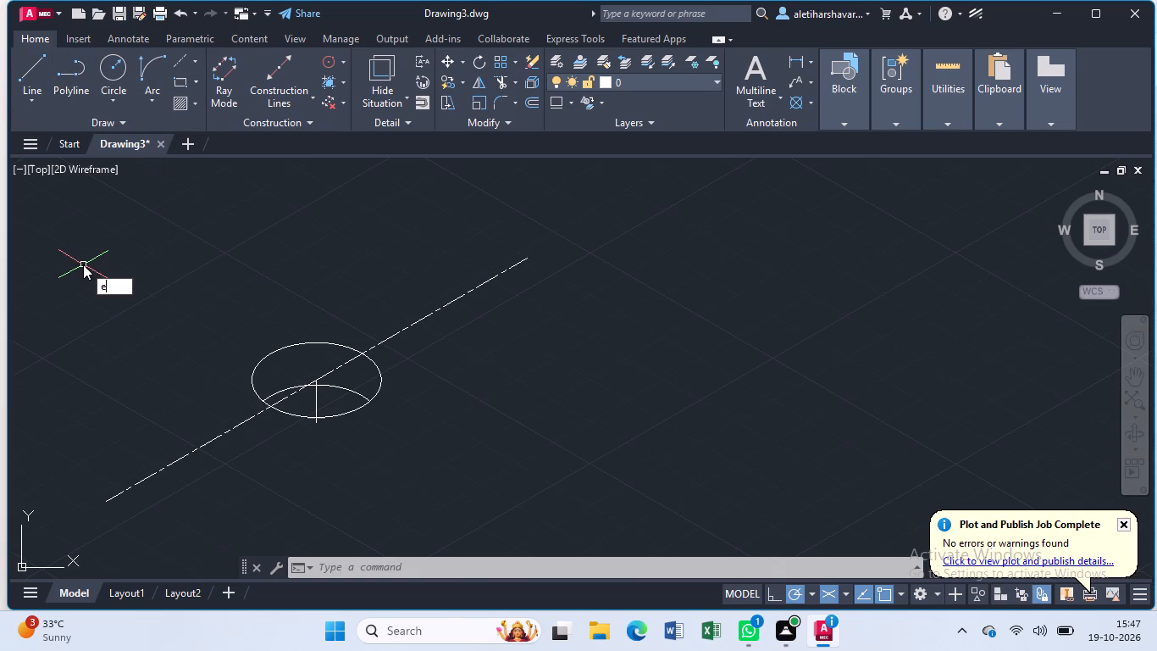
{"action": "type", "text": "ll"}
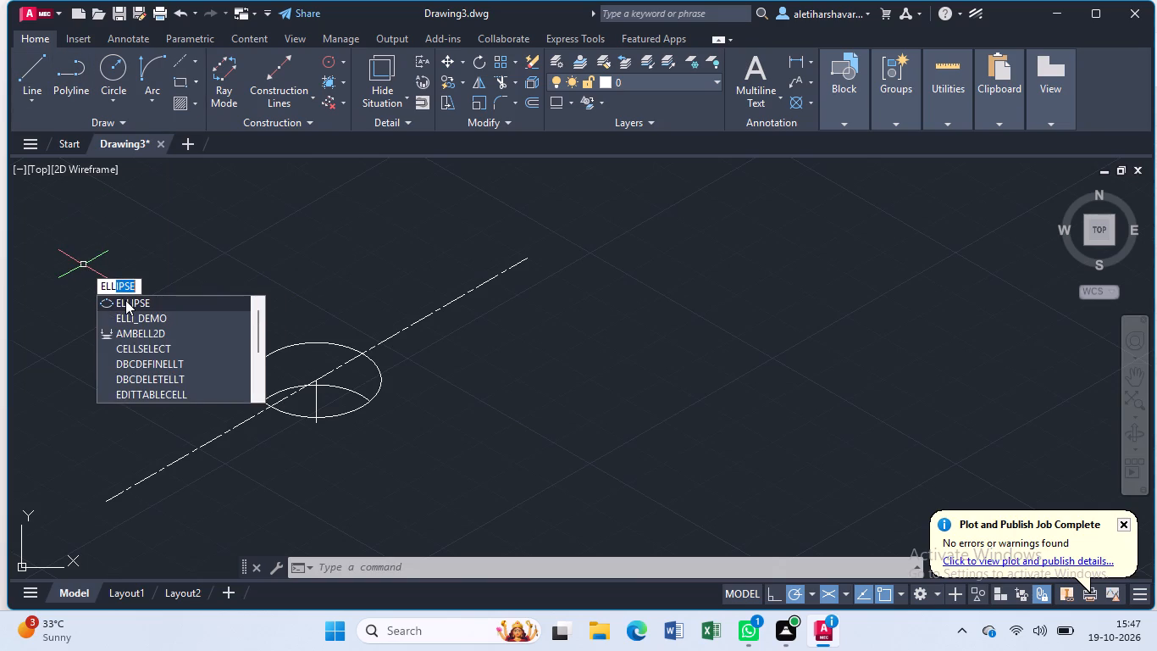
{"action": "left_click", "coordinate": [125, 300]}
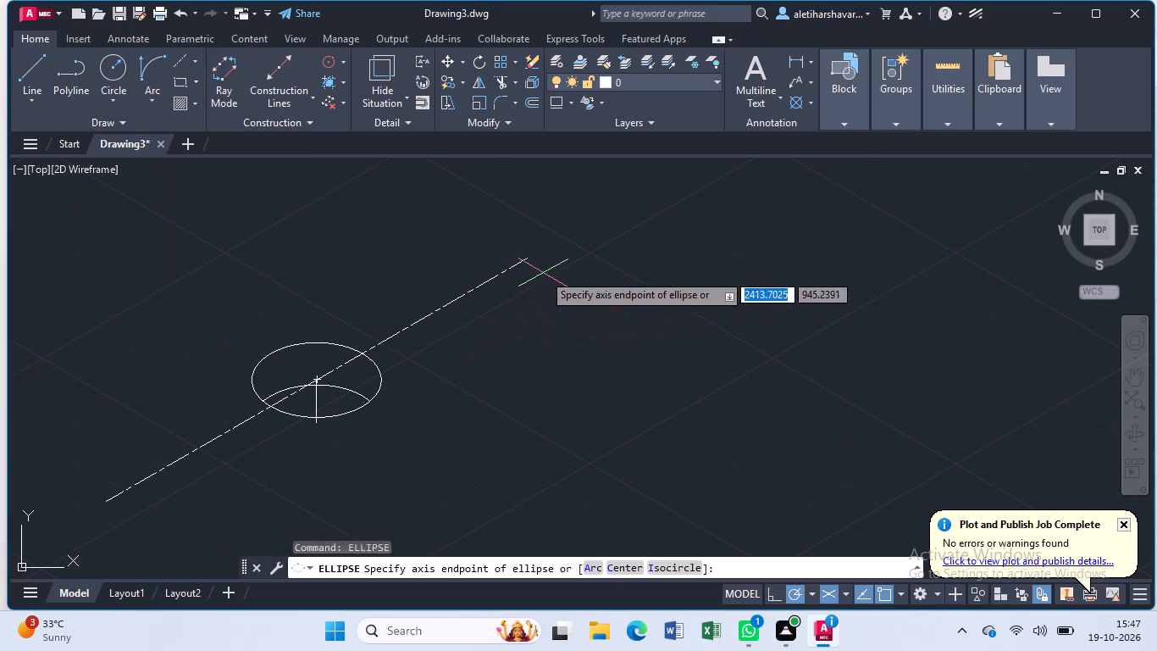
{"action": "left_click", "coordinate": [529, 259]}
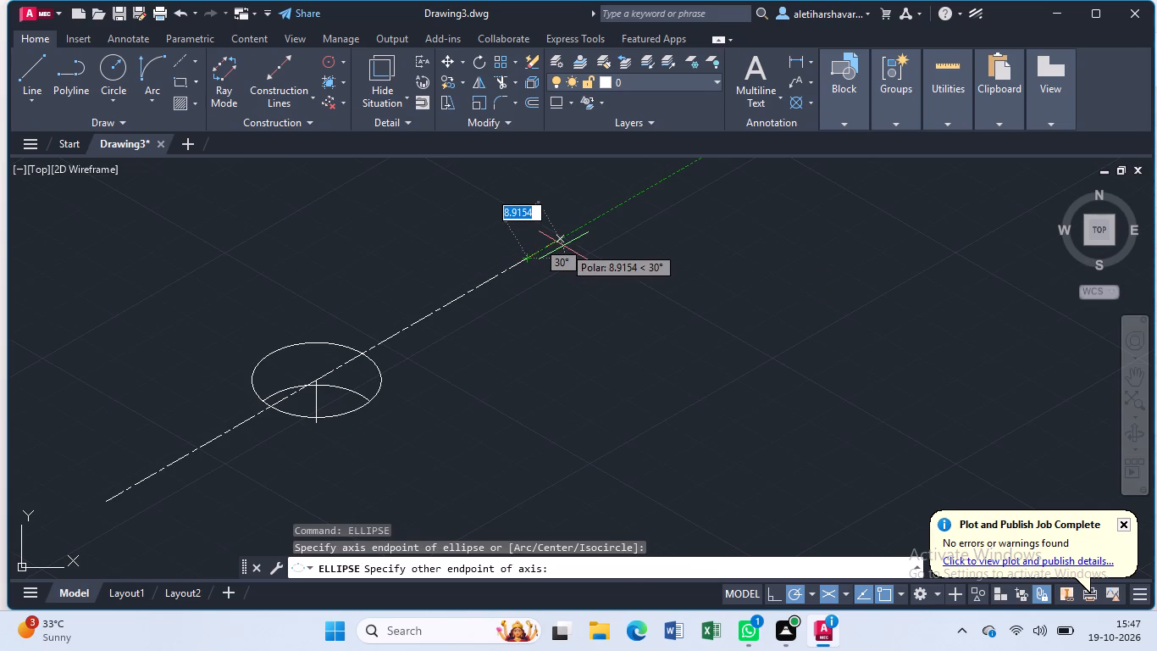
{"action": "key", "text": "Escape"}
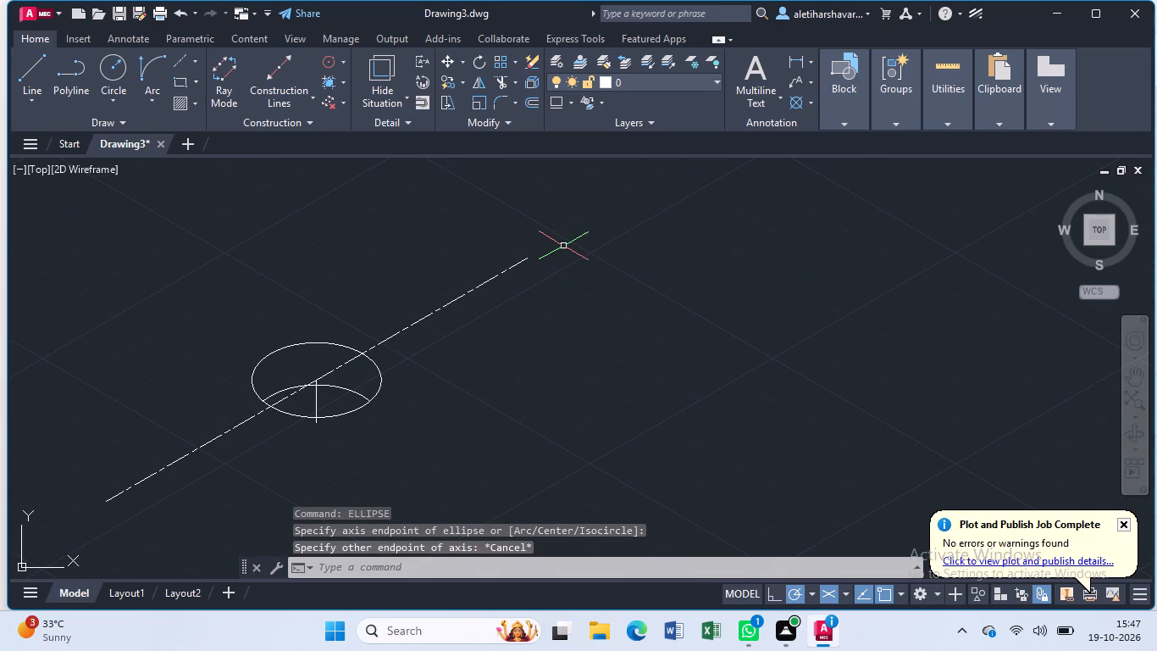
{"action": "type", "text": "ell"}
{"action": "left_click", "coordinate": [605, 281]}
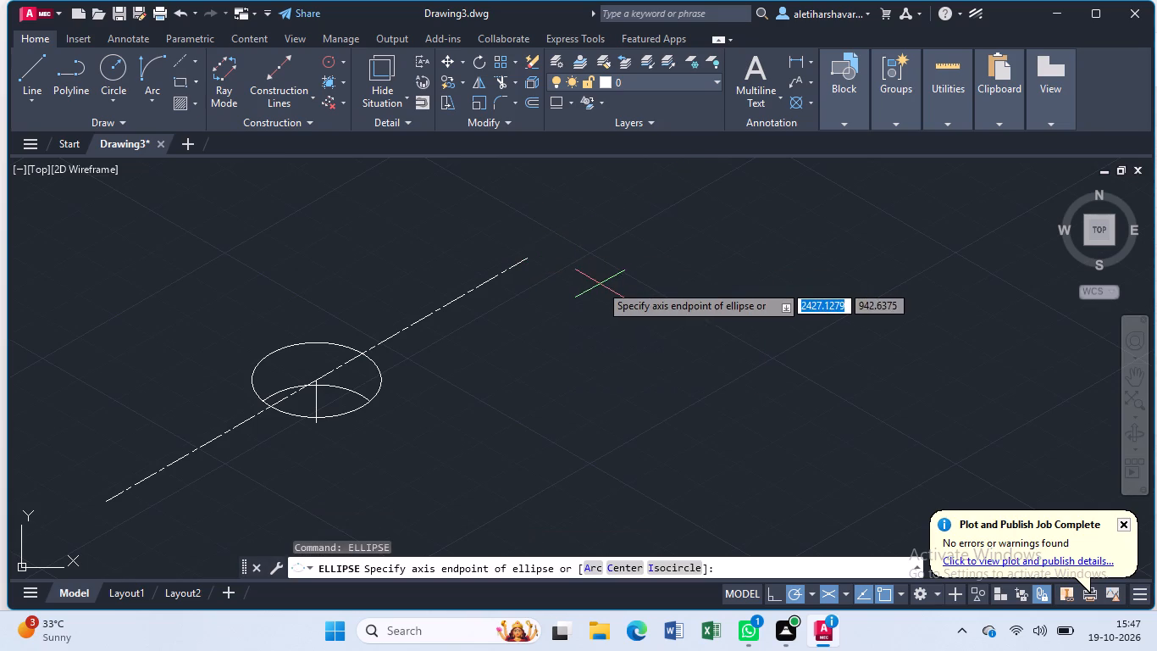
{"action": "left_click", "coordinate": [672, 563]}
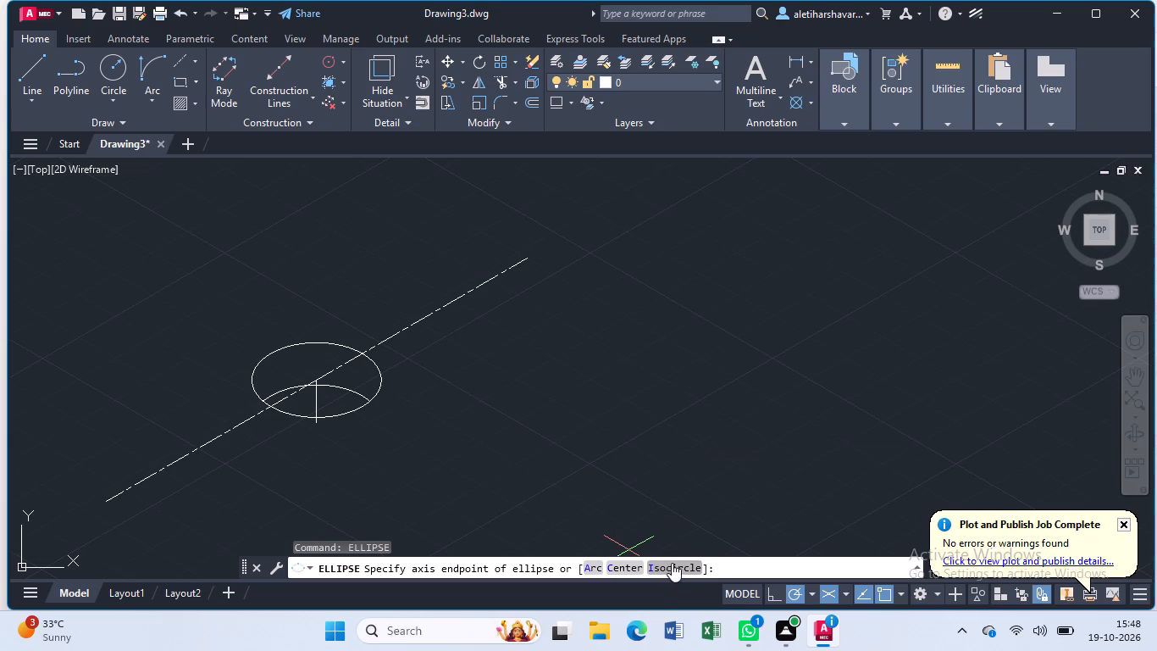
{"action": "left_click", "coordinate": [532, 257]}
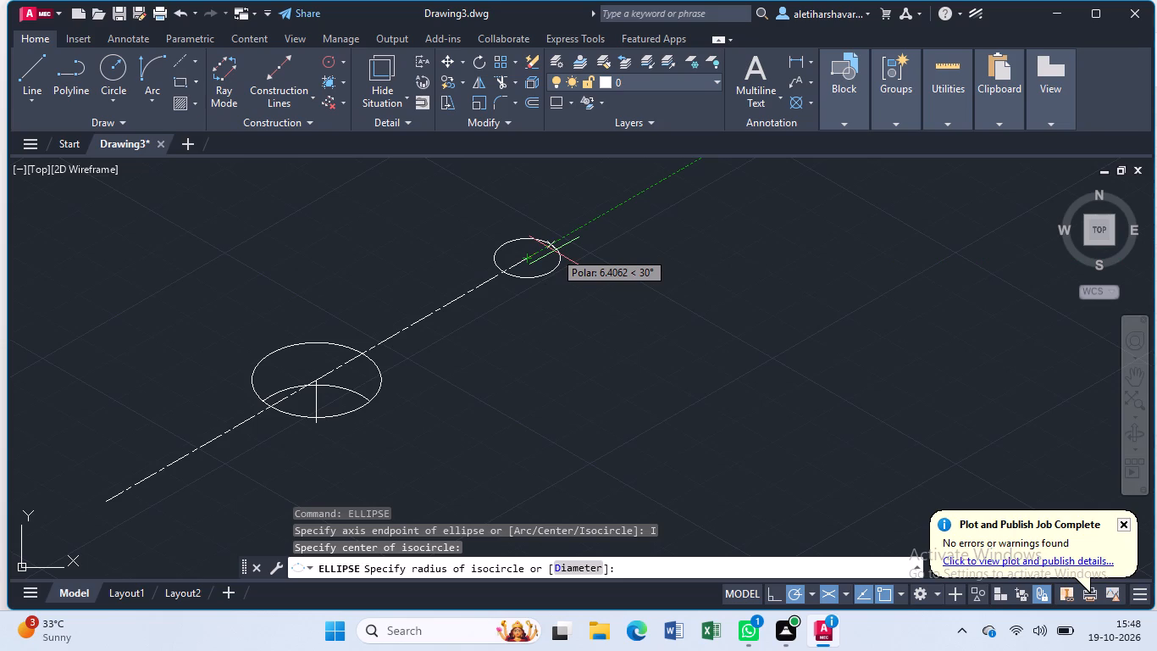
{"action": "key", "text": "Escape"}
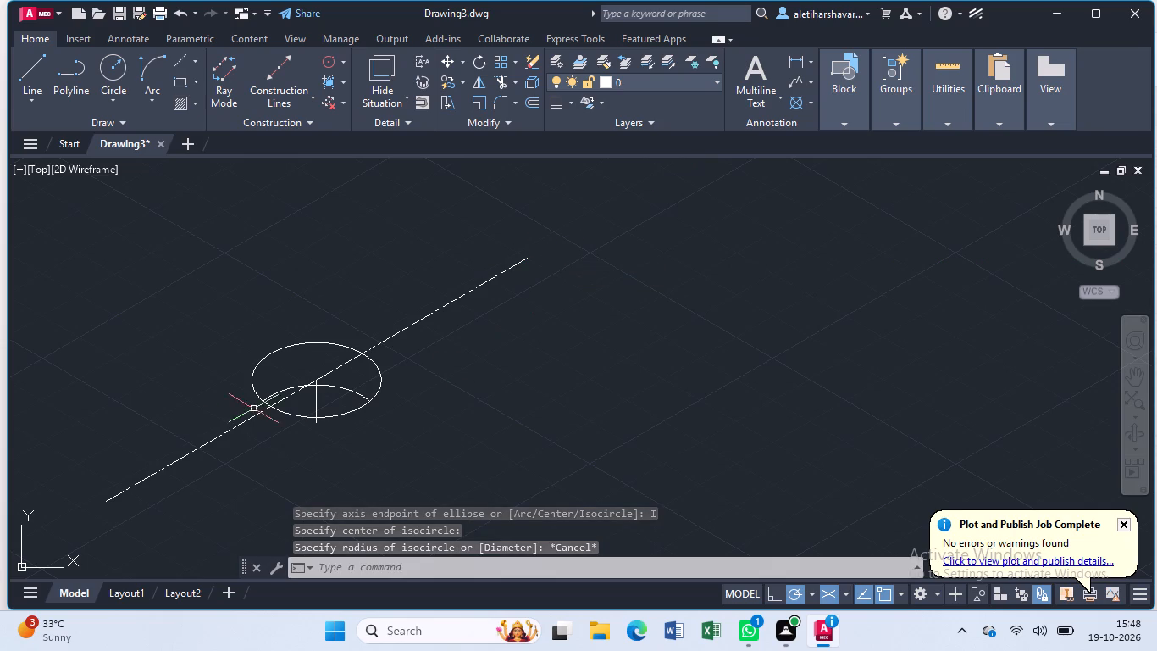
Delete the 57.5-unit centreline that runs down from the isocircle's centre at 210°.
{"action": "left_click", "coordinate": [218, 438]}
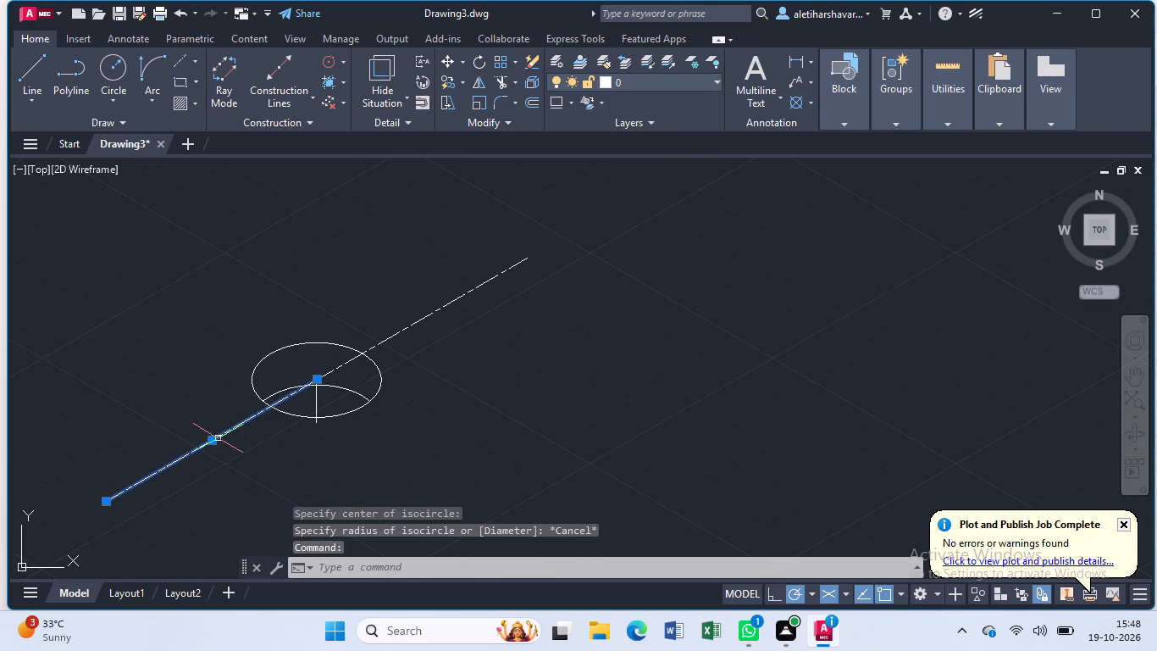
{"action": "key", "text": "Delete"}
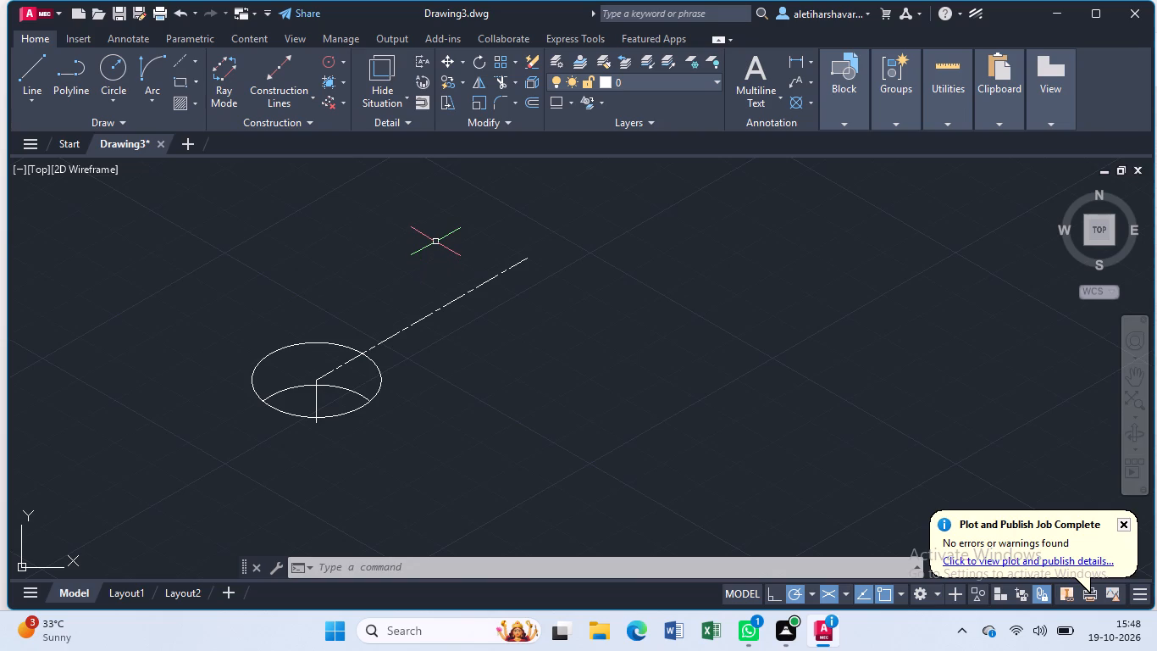
Draw an isocircle of radius 35 centred on the far end of the 57.5-unit centreline.
{"action": "key", "text": "e"}
{"action": "type", "text": "ll"}
{"action": "left_click", "coordinate": [496, 275]}
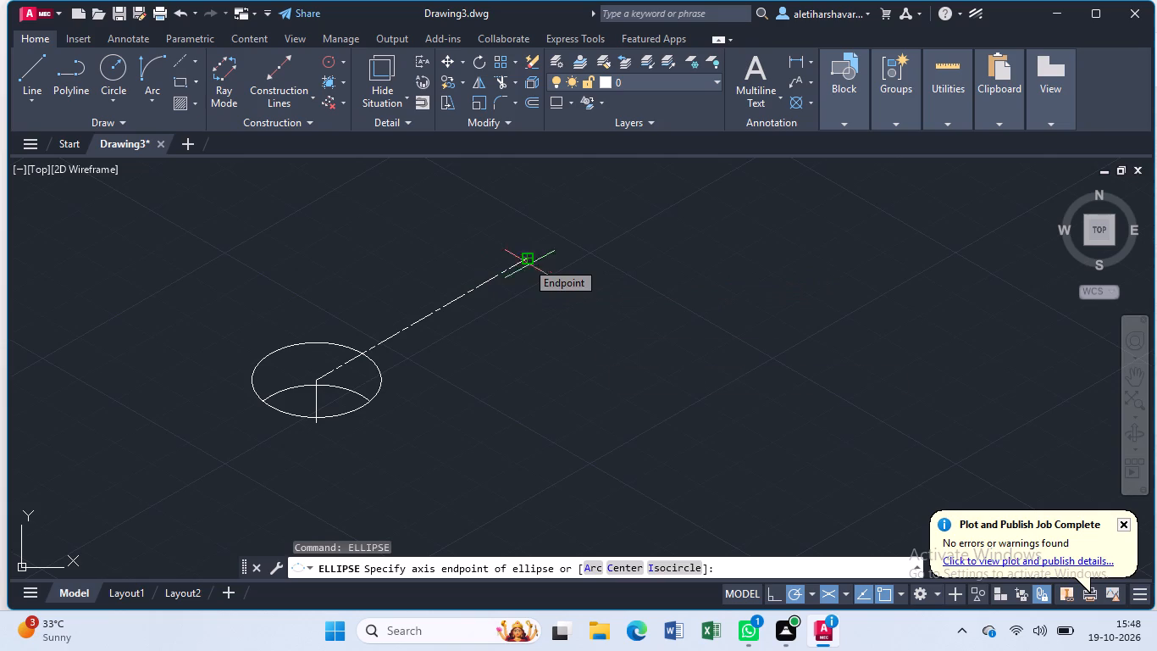
{"action": "left_click", "coordinate": [678, 566]}
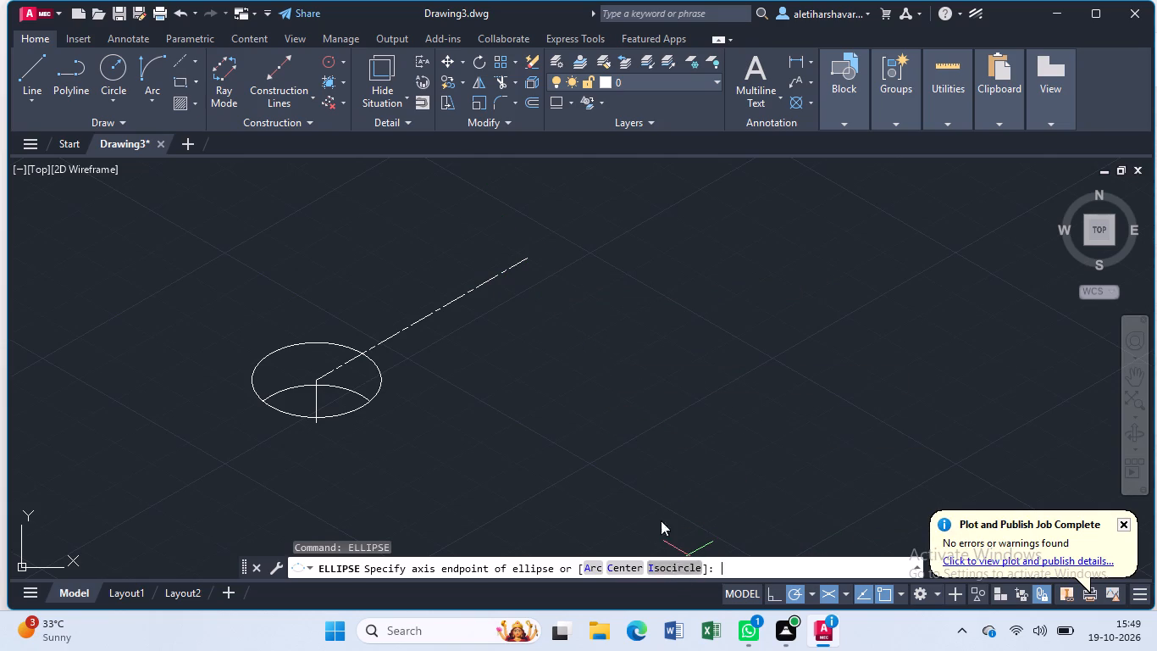
{"action": "left_click", "coordinate": [528, 257]}
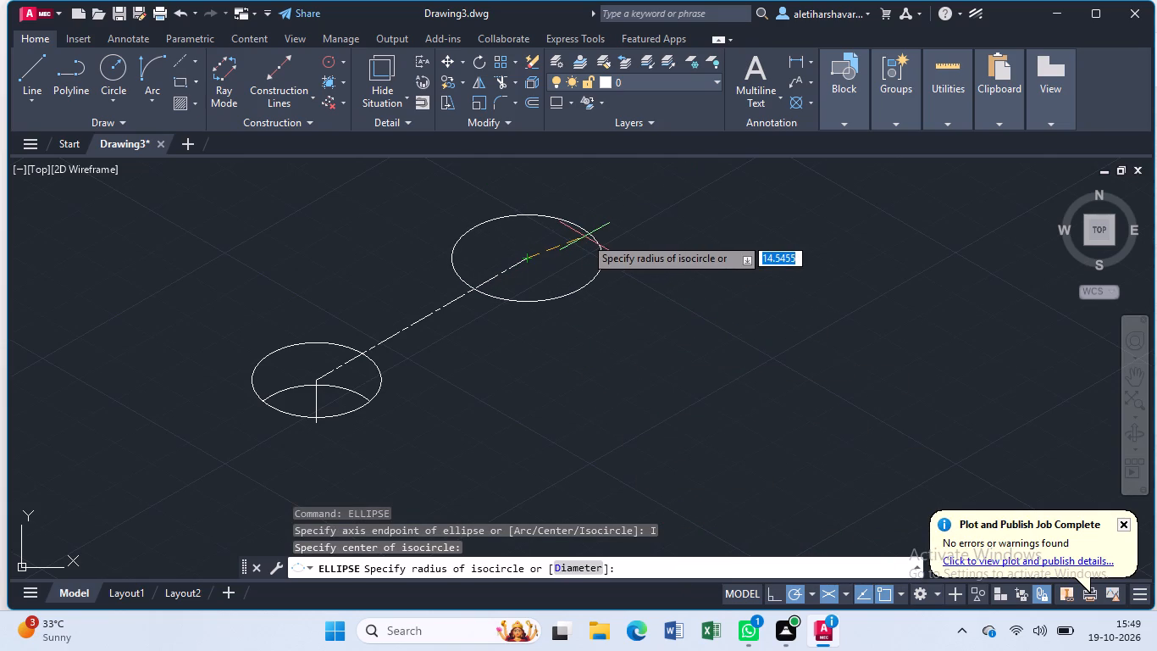
{"action": "type", "text": "35"}
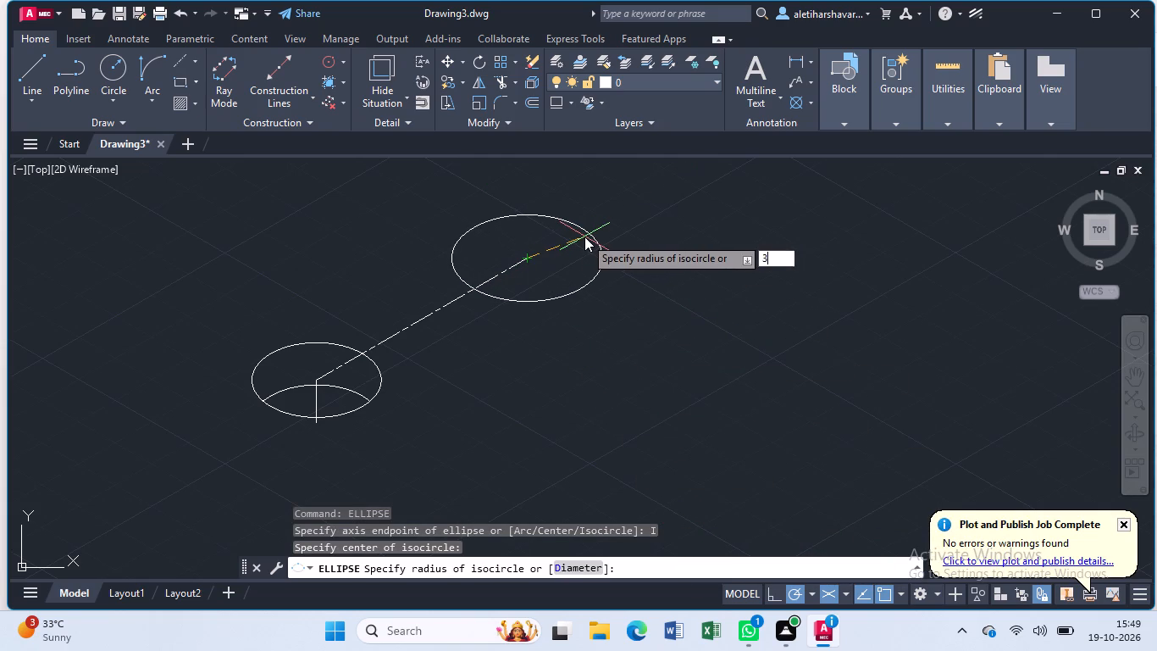
{"action": "key", "text": "Return"}
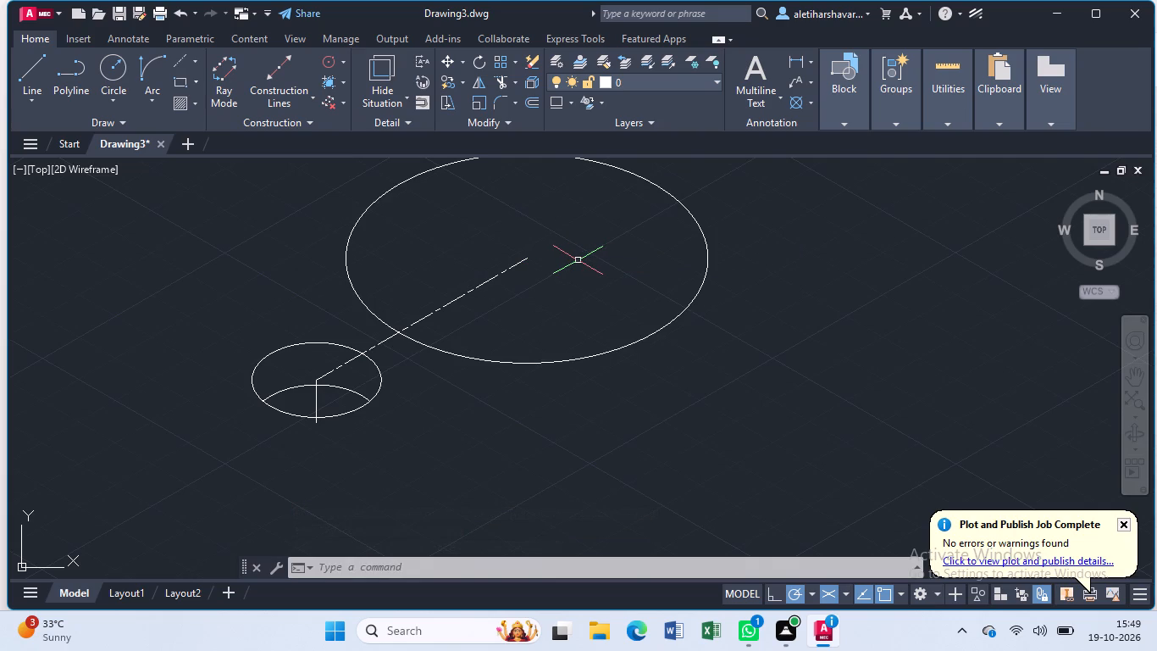
Draw a concentric isocircle of radius 25 at the centre of the radius-35 isocircle.
{"action": "key", "text": "e"}
{"action": "type", "text": "ll"}
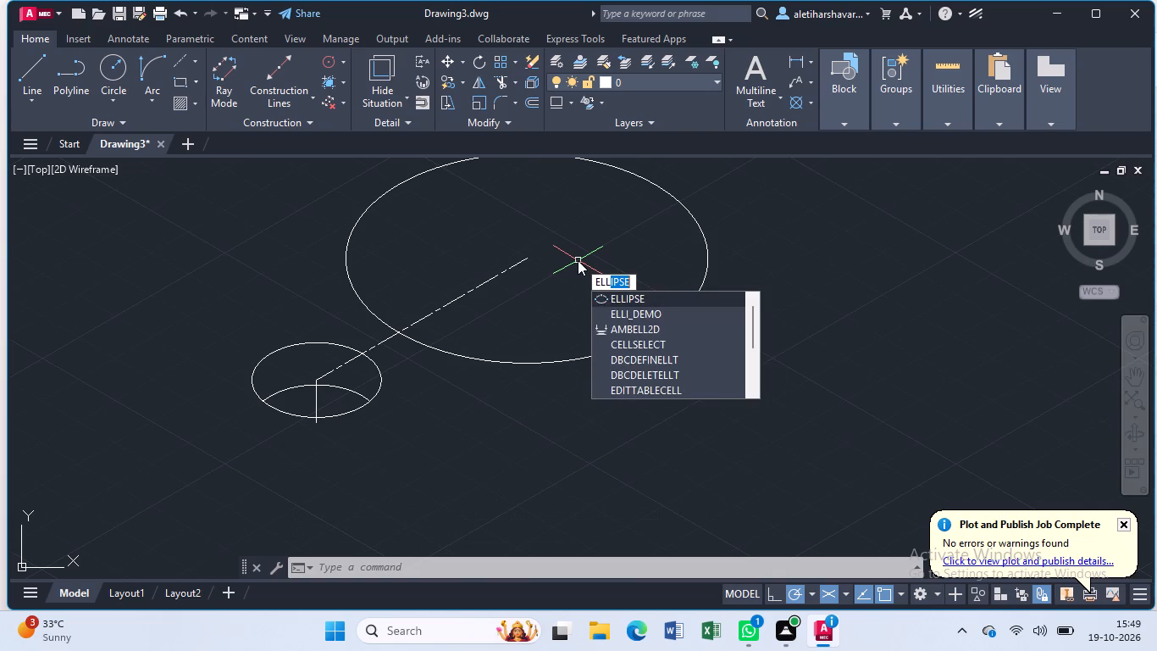
{"action": "left_click", "coordinate": [618, 299]}
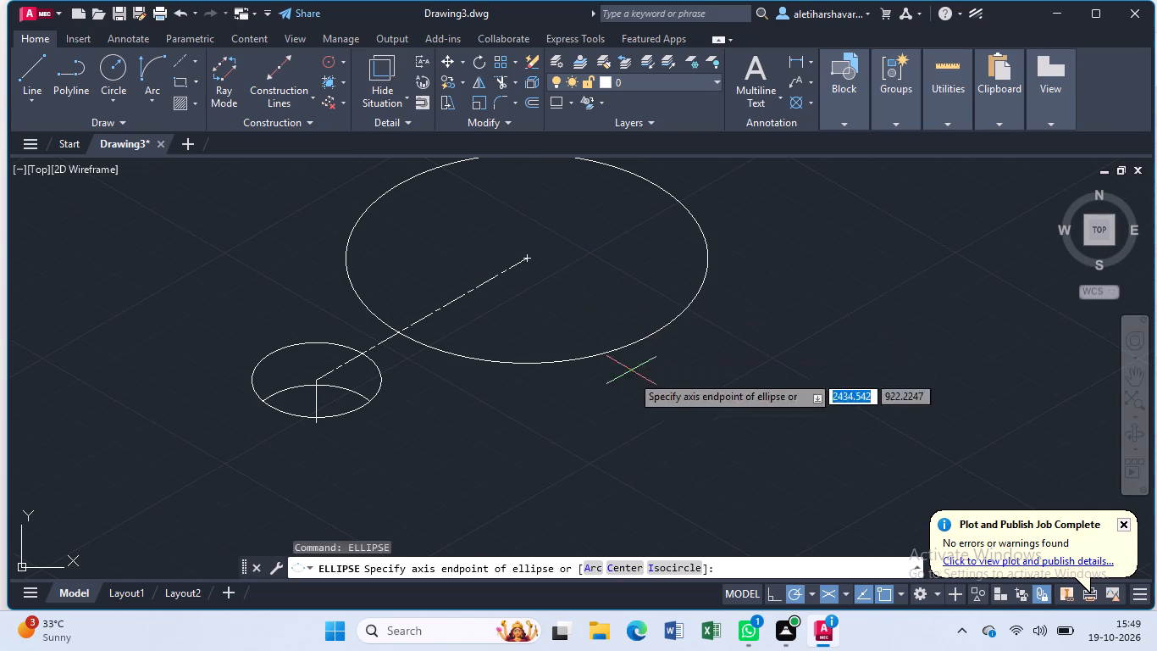
{"action": "left_click", "coordinate": [677, 567]}
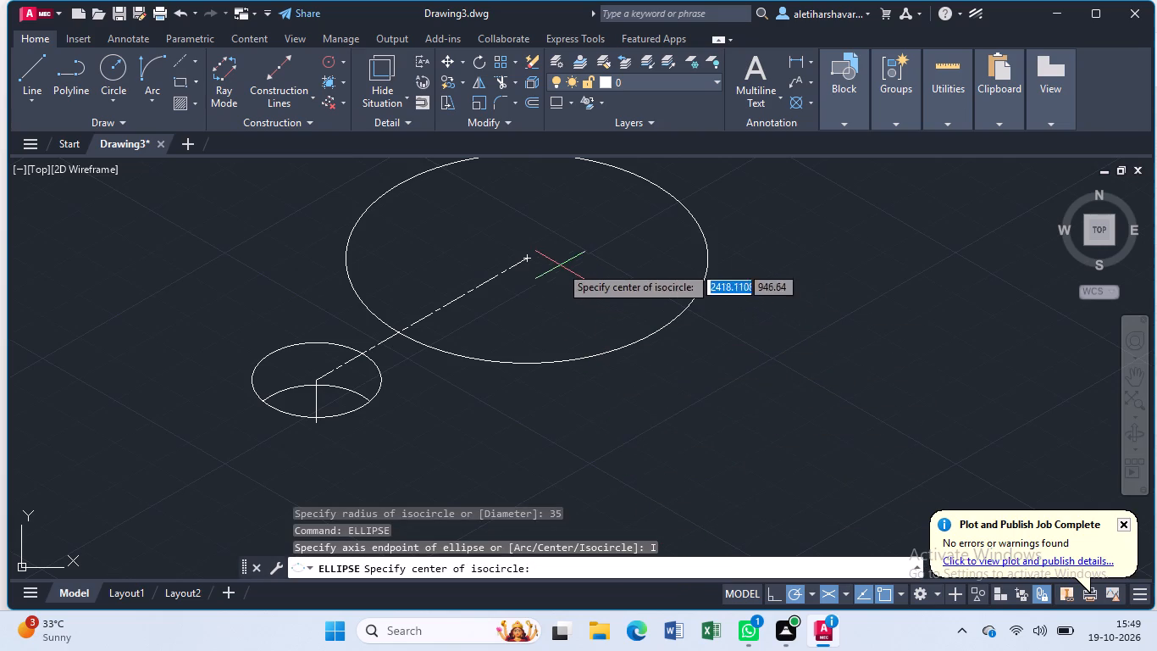
{"action": "left_click", "coordinate": [529, 258]}
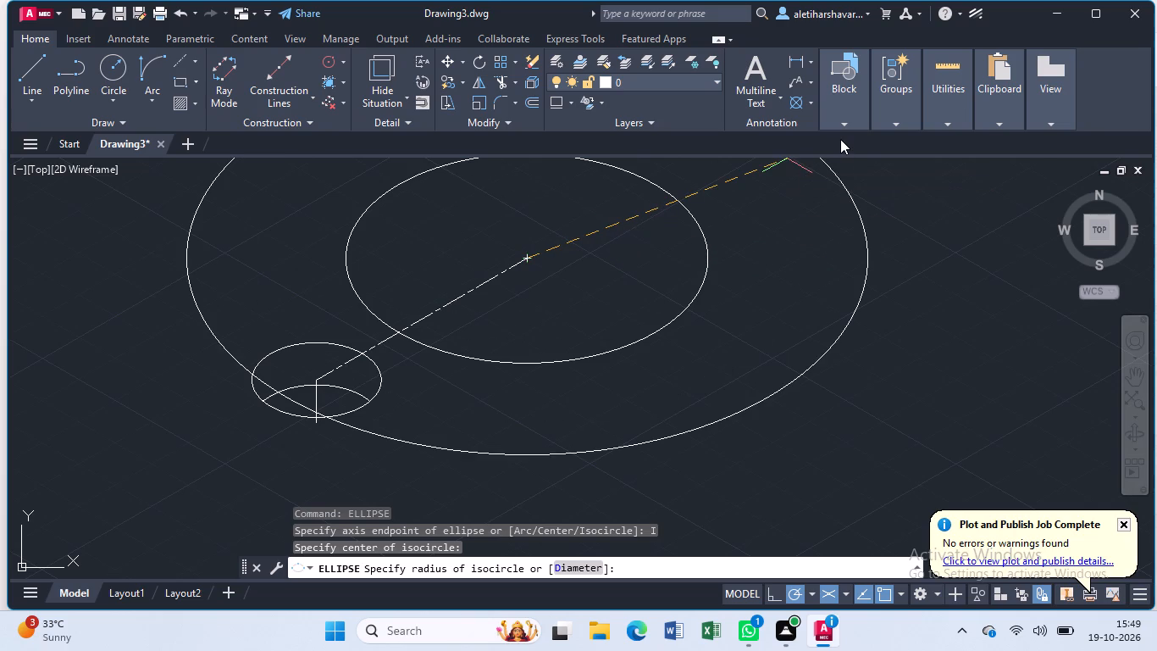
{"action": "type", "text": "25"}
{"action": "key", "text": "Return"}
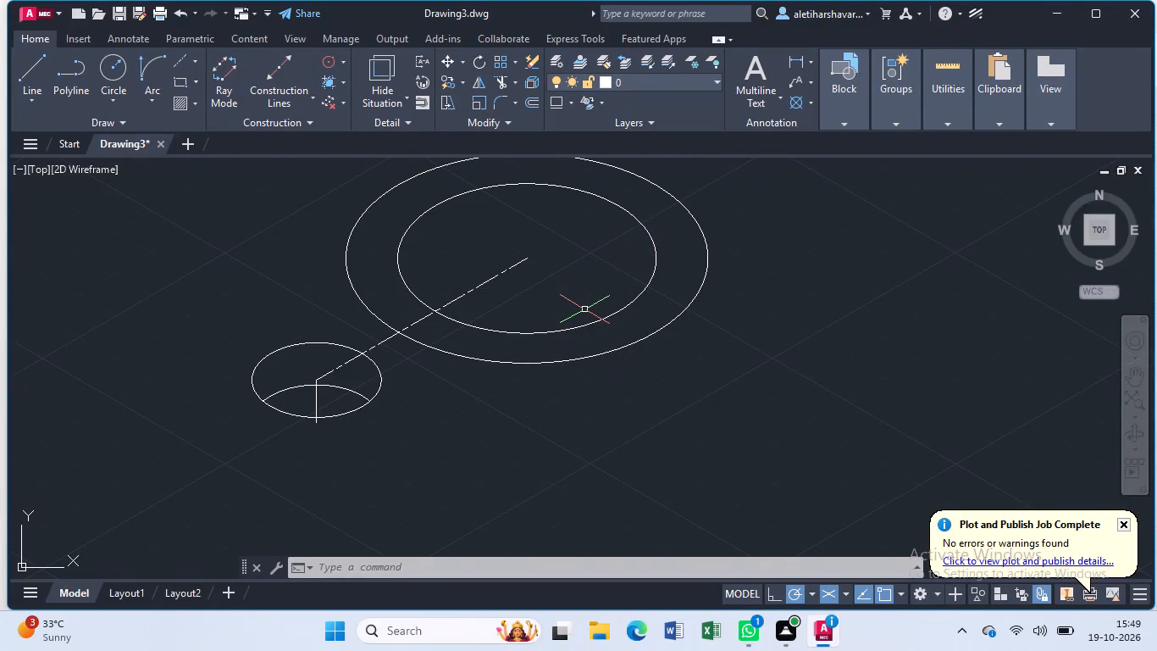
Draw a 60-unit vertical line upward from the common centre of the two large isocircles.
{"action": "scroll", "coordinate": [584, 308], "scroll_direction": "down", "scroll_amount": 1}
{"action": "middle_click_drag", "start_coordinate": [583, 289], "coordinate": [591, 337]}
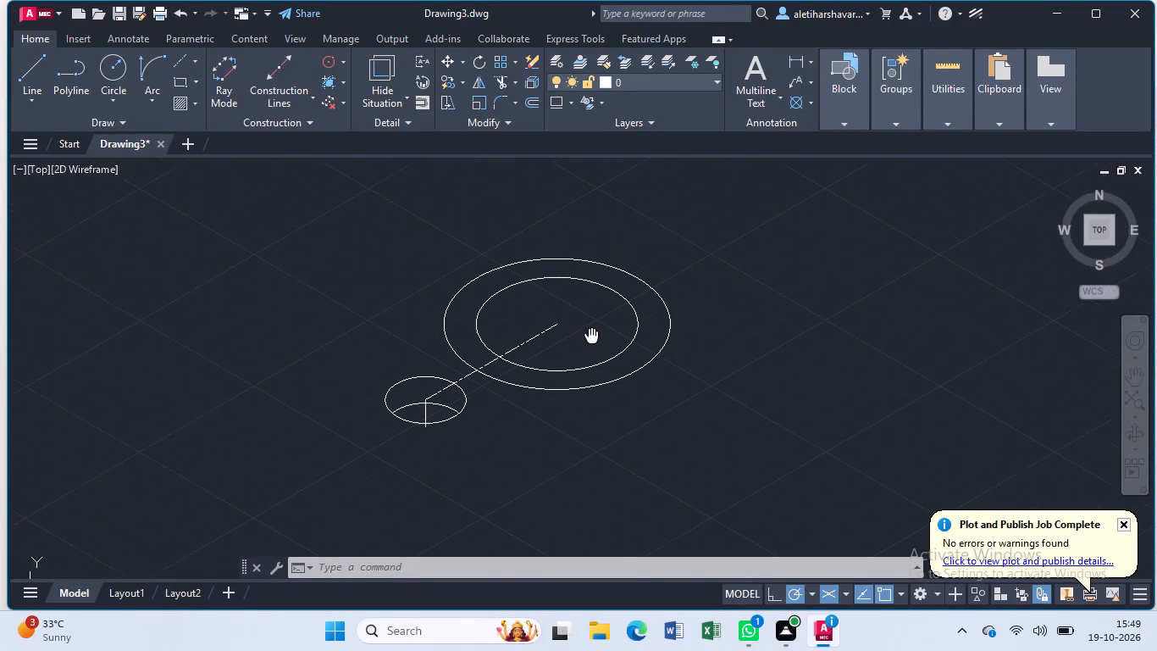
{"action": "middle_click_drag", "start_coordinate": [591, 337], "coordinate": [593, 344]}
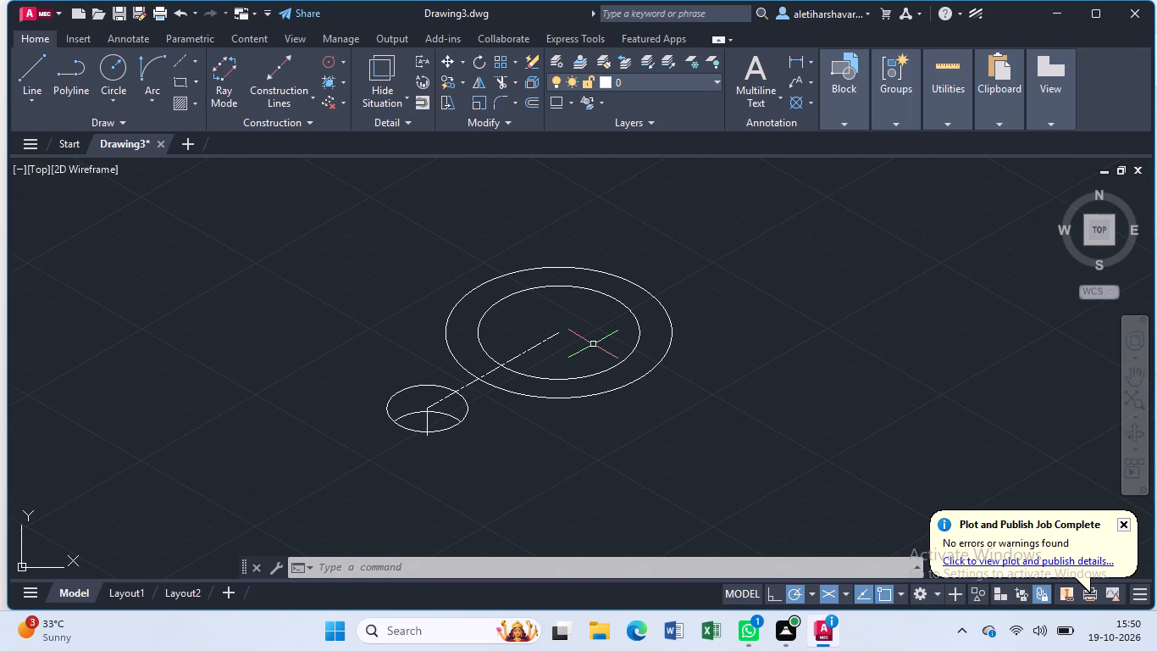
{"action": "key", "text": "l"}
{"action": "key", "text": "Return"}
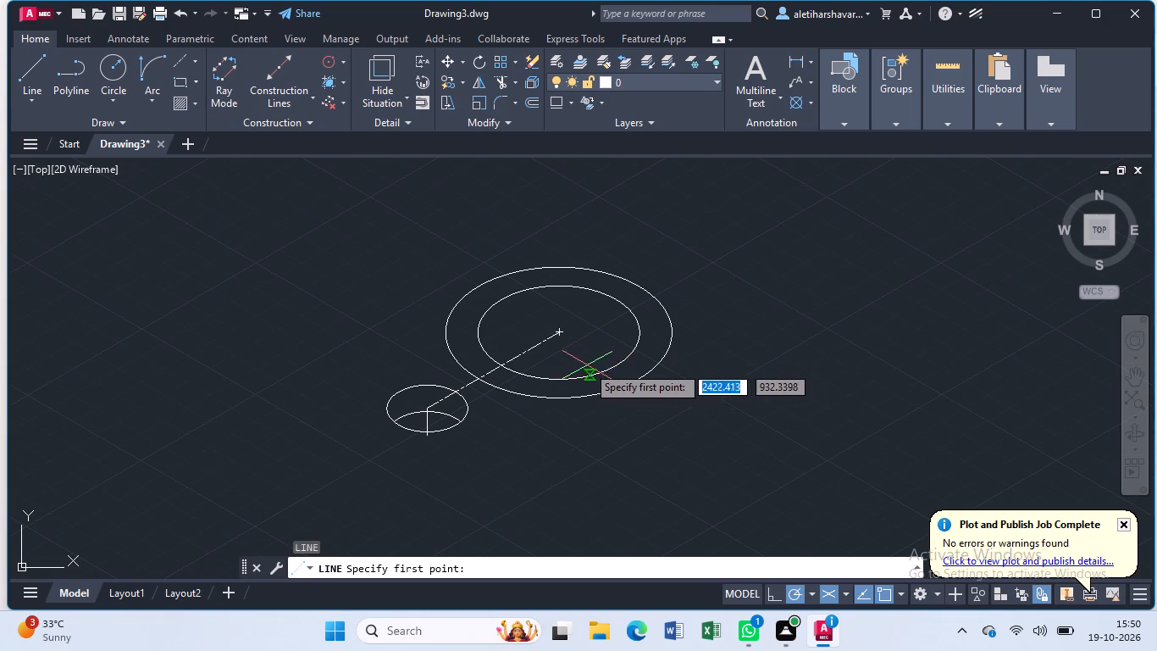
{"action": "left_click", "coordinate": [558, 330]}
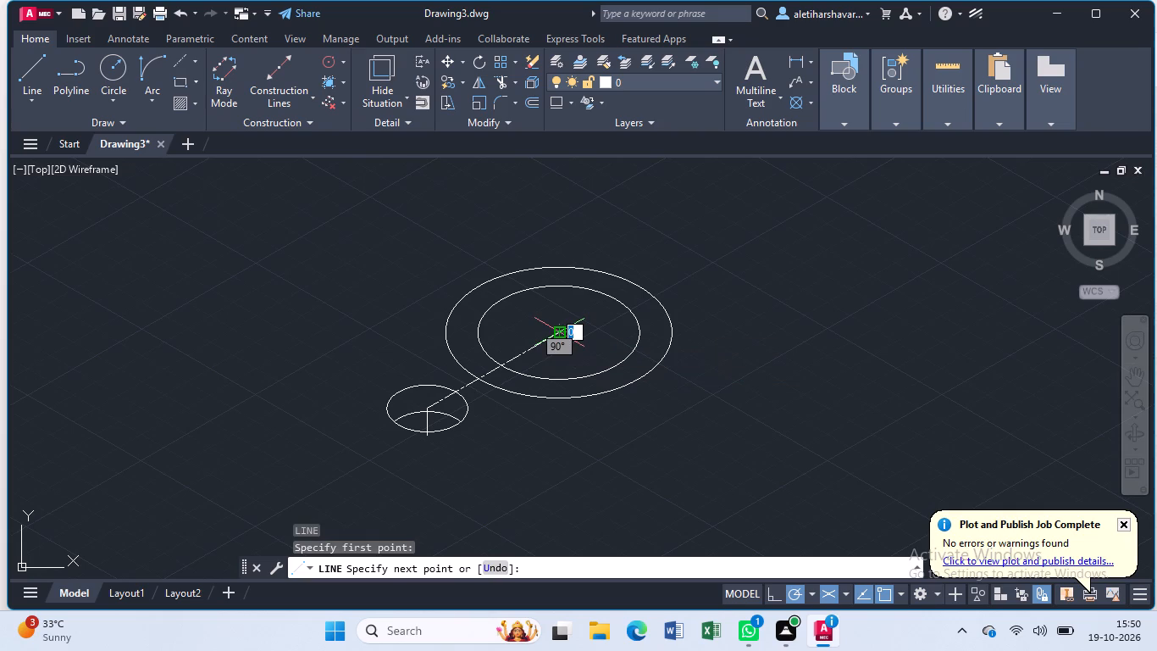
{"action": "scroll", "coordinate": [558, 330], "scroll_direction": "down", "scroll_amount": 1}
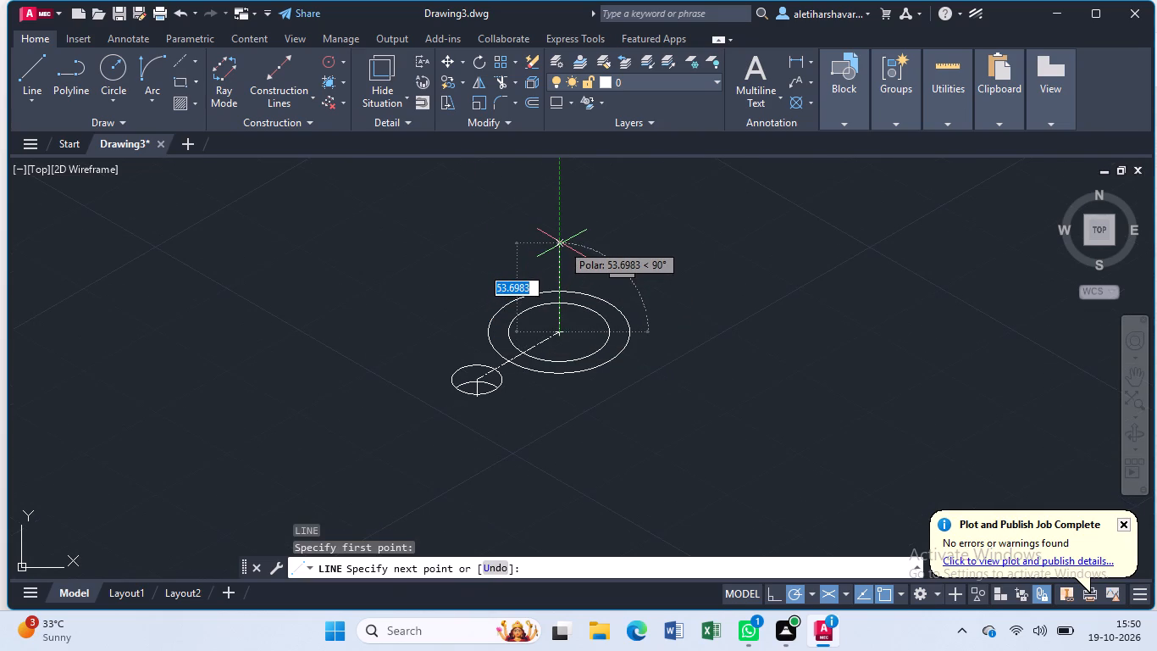
{"action": "type", "text": "60"}
{"action": "key", "text": "Return"}
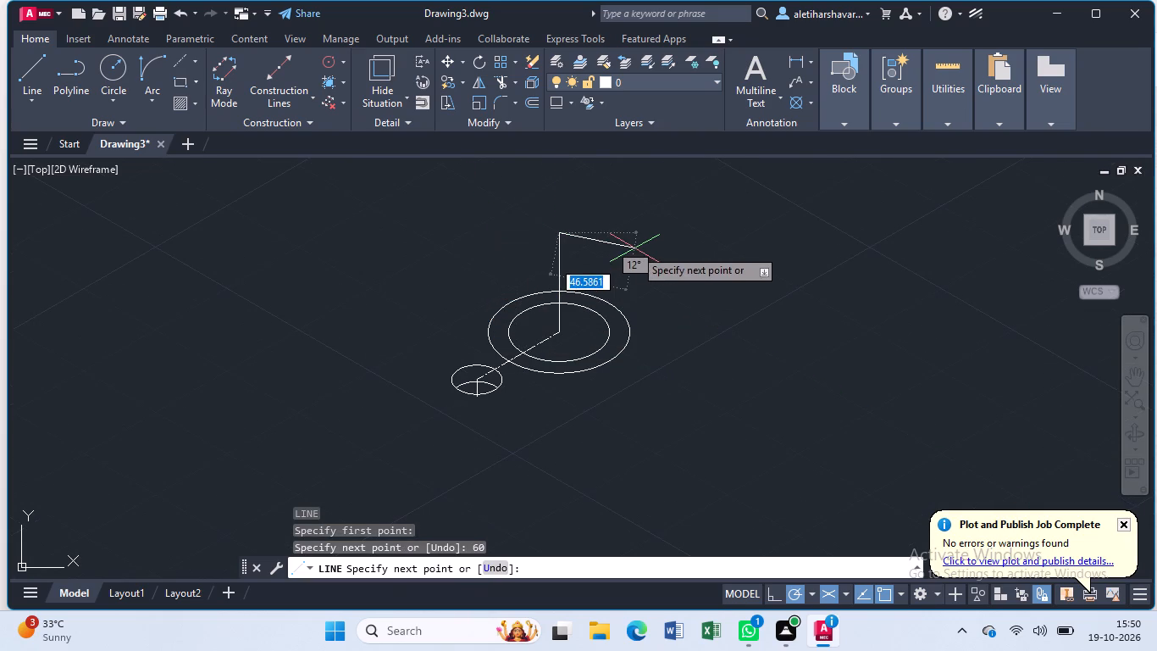
{"action": "key", "text": "Escape"}
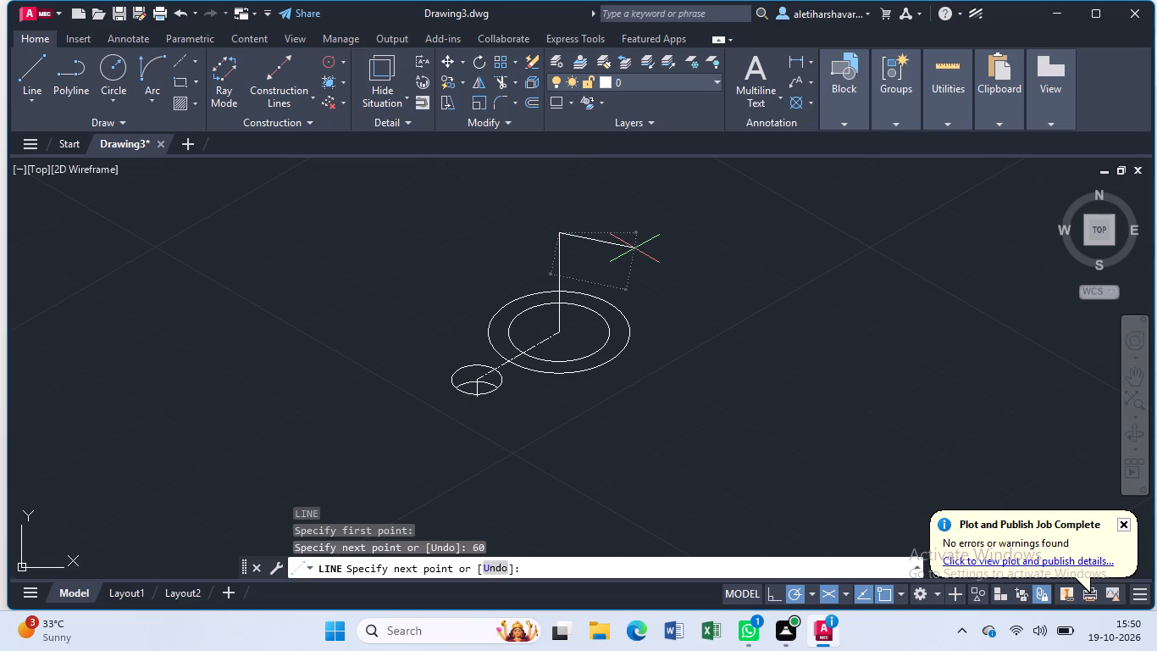
Copy the radius-25 and radius-35 isocircles from their centre to the top end of the 60-unit vertical line.
{"action": "left_click", "coordinate": [610, 331]}
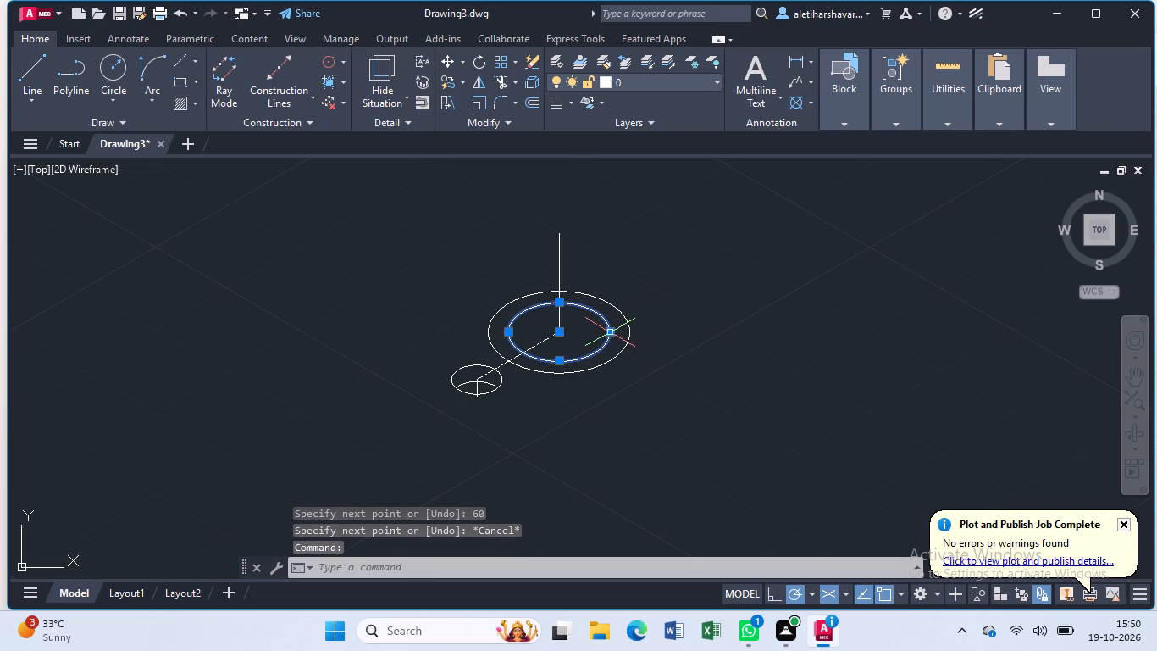
{"action": "left_click", "coordinate": [628, 333]}
{"action": "type", "text": "co"}
{"action": "key", "text": "Return"}
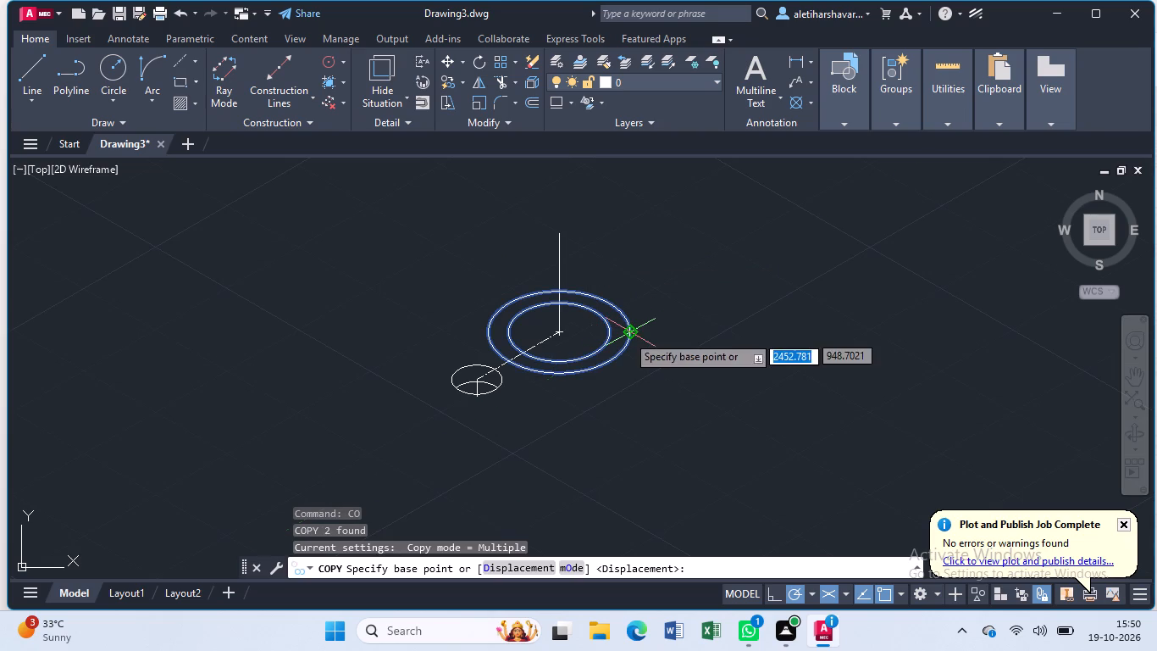
{"action": "left_click", "coordinate": [556, 335]}
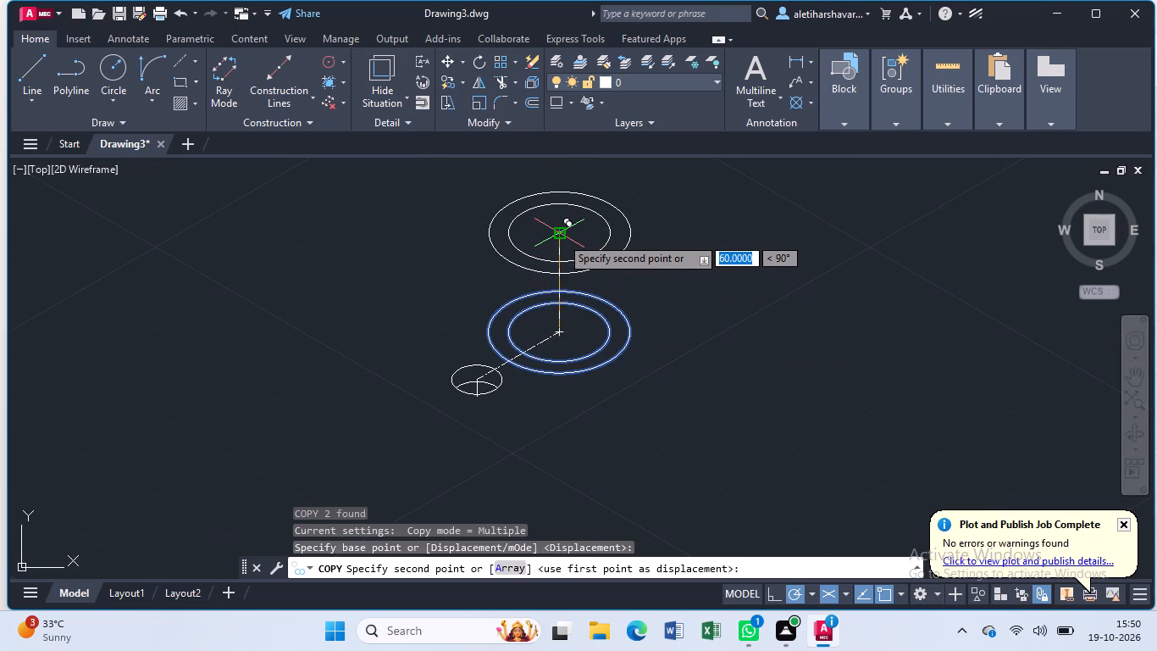
{"action": "left_click", "coordinate": [561, 236]}
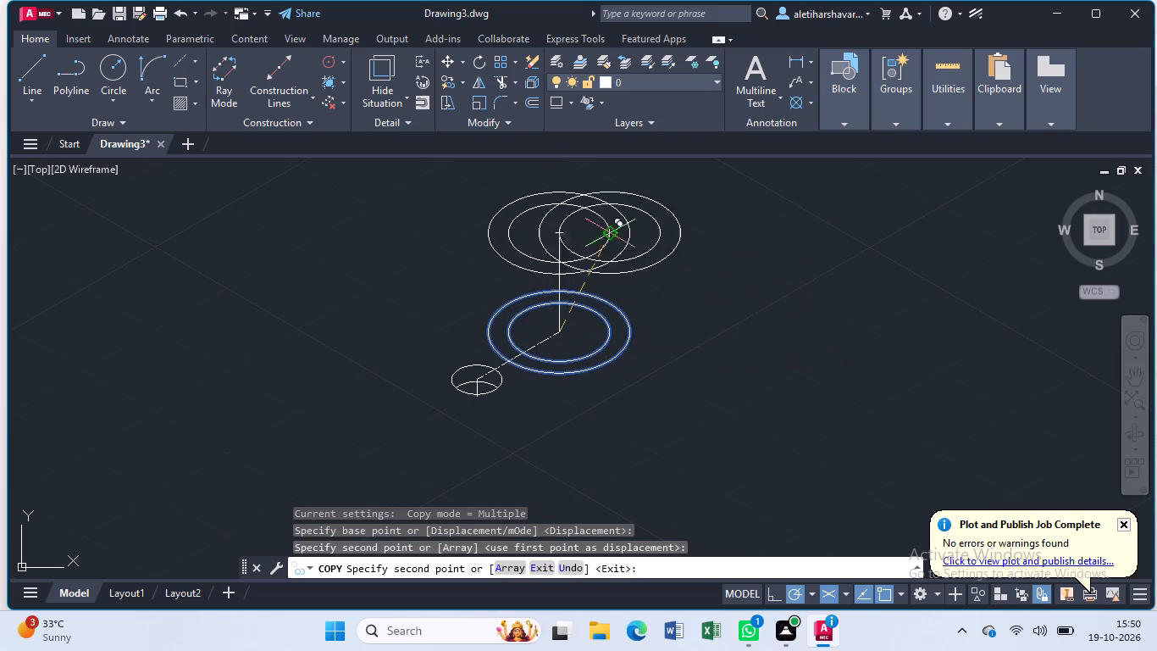
{"action": "key", "text": "Escape"}
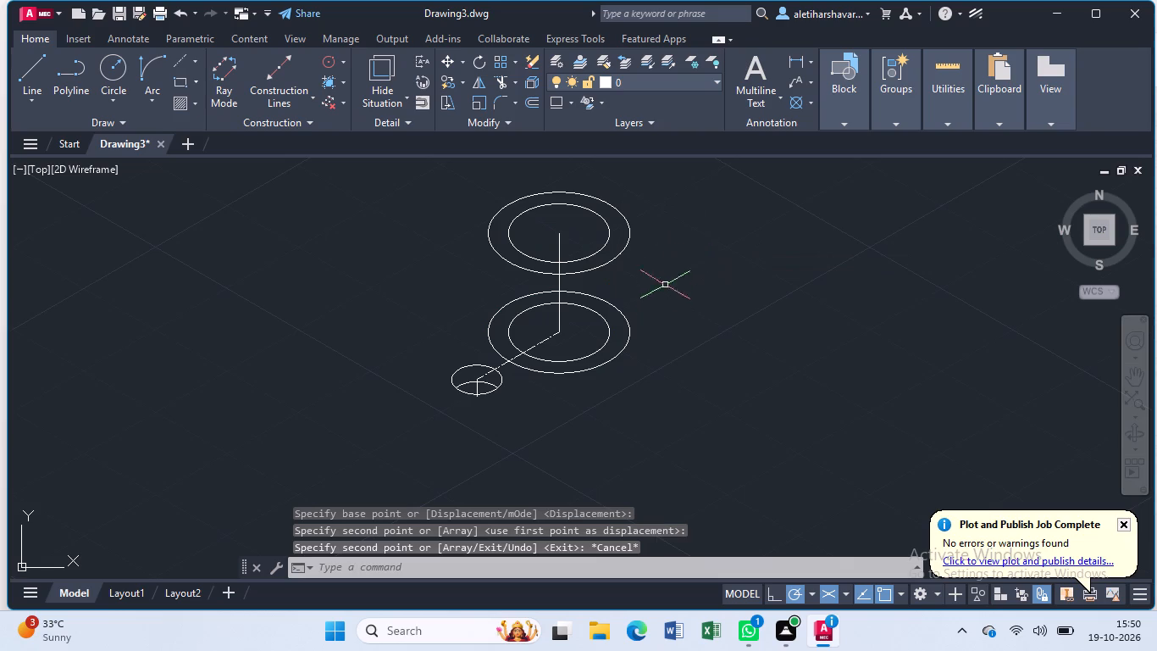
Delete the lower radius-25 isocircle at the cylinder's base.
{"action": "left_click", "coordinate": [609, 336]}
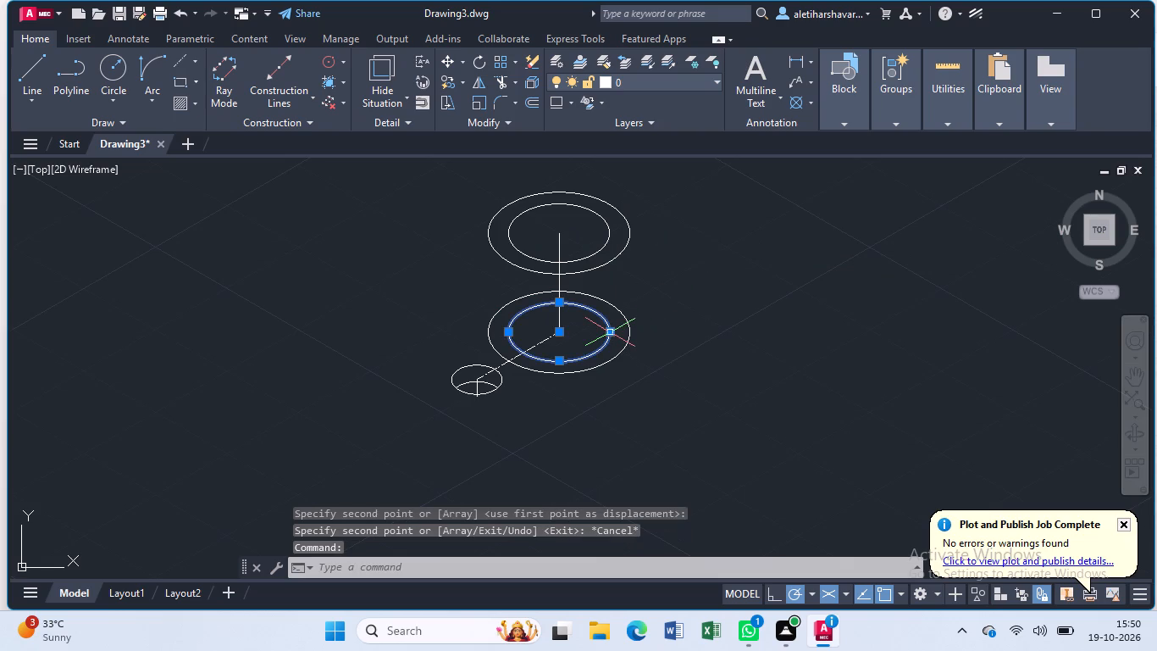
{"action": "key", "text": "Delete"}
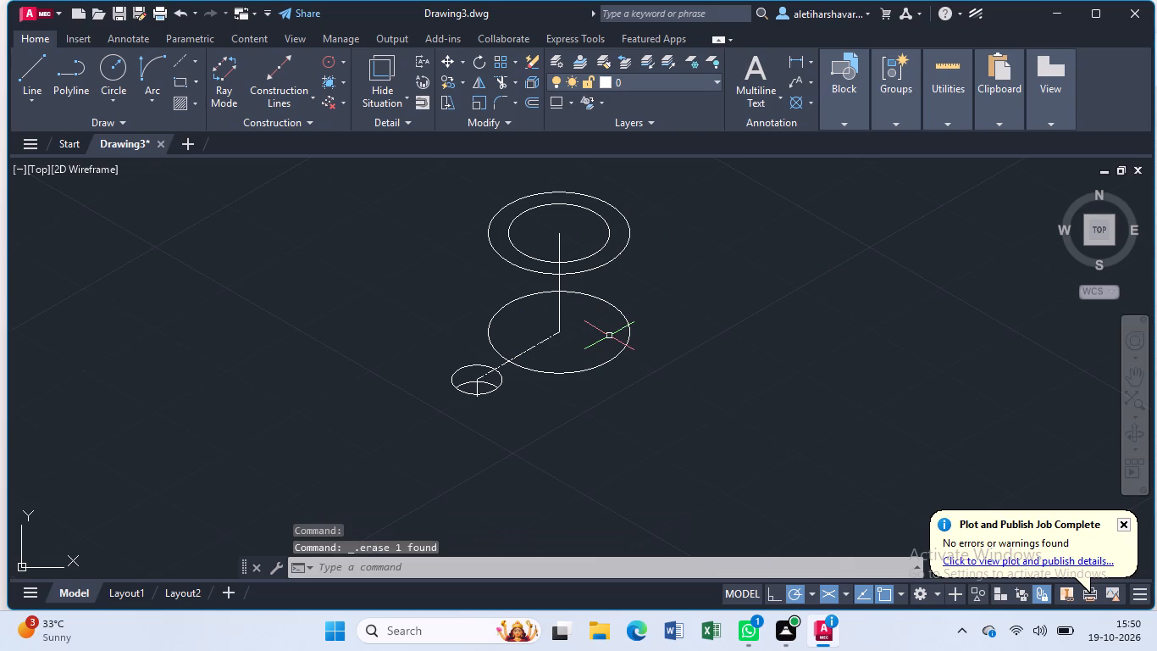
Draw a vertical line from the left quadrant of the lower radius-35 isocircle up past the upper outer isocircle.
{"action": "key", "text": "l"}
{"action": "key", "text": "Return"}
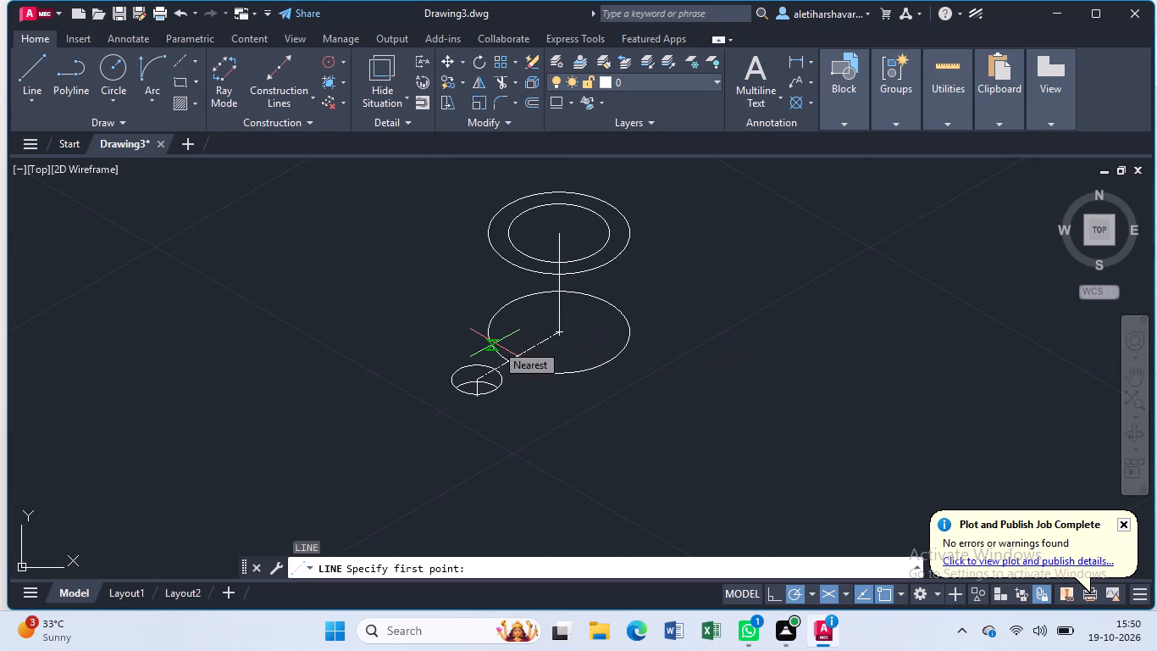
{"action": "left_click", "coordinate": [490, 331]}
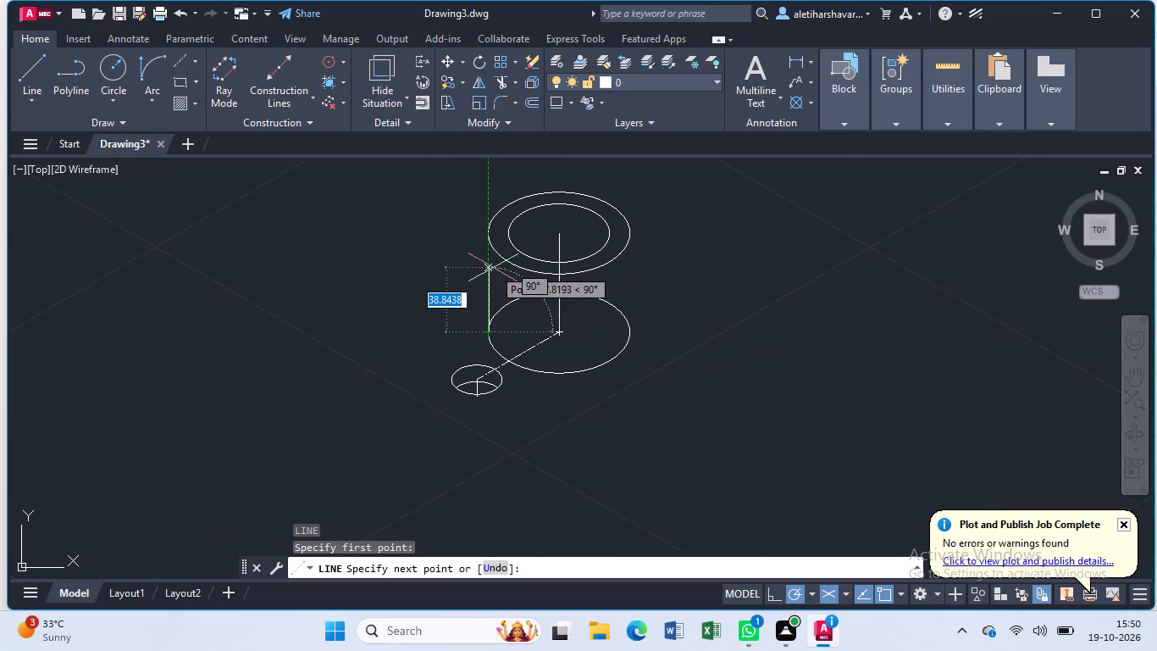
{"action": "left_click", "coordinate": [482, 204]}
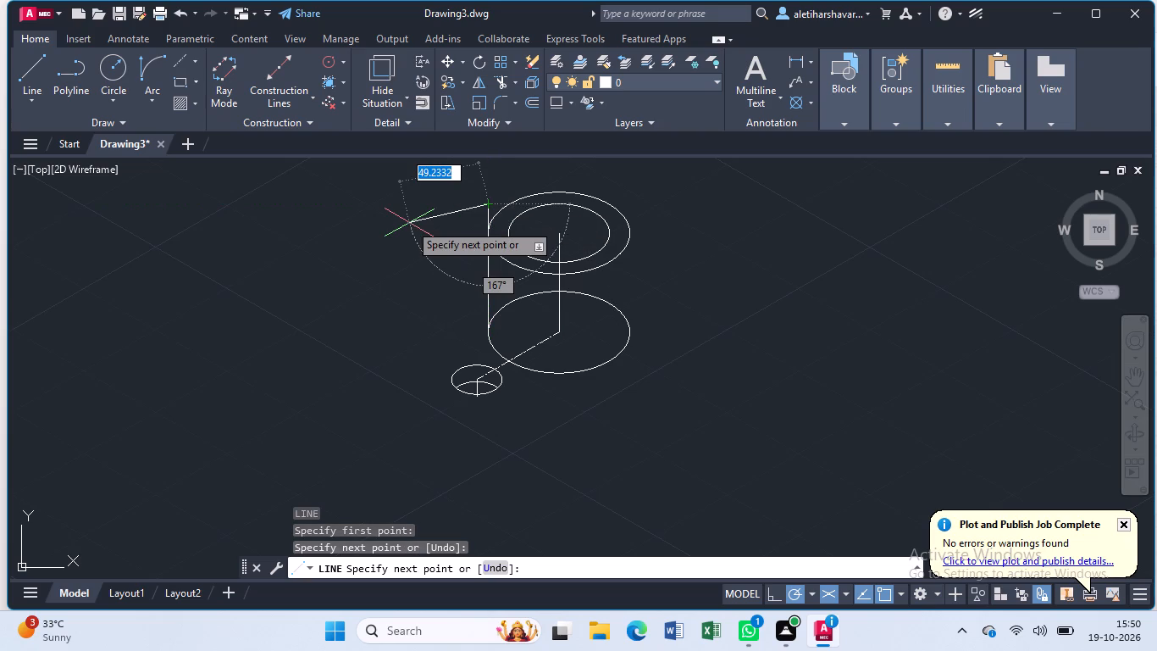
{"action": "key", "text": "Escape"}
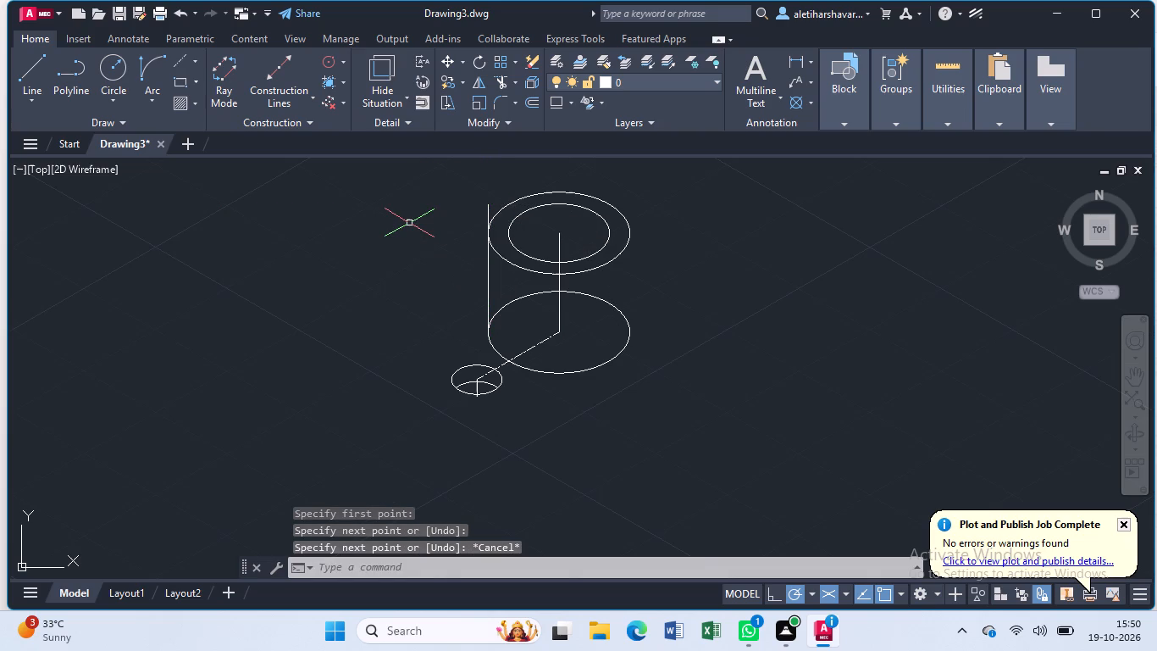
Trim the part of the left vertical edge that extends above the upper outer isocircle.
{"action": "type", "text": "tr"}
{"action": "key", "text": "Return"}
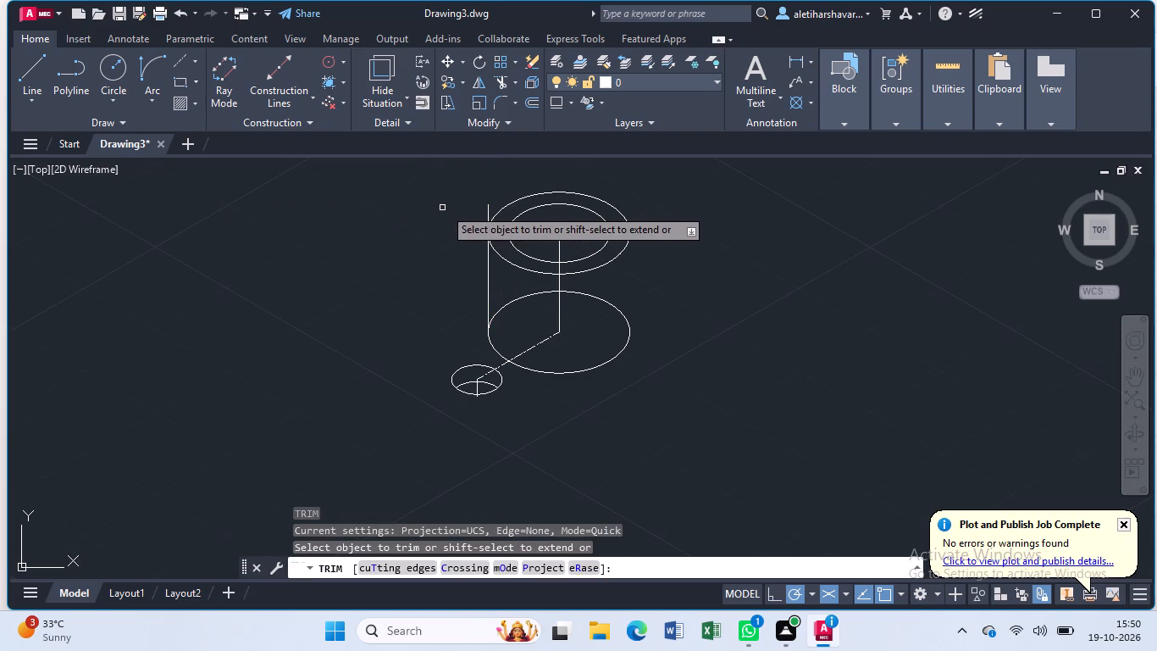
{"action": "left_click", "coordinate": [489, 211]}
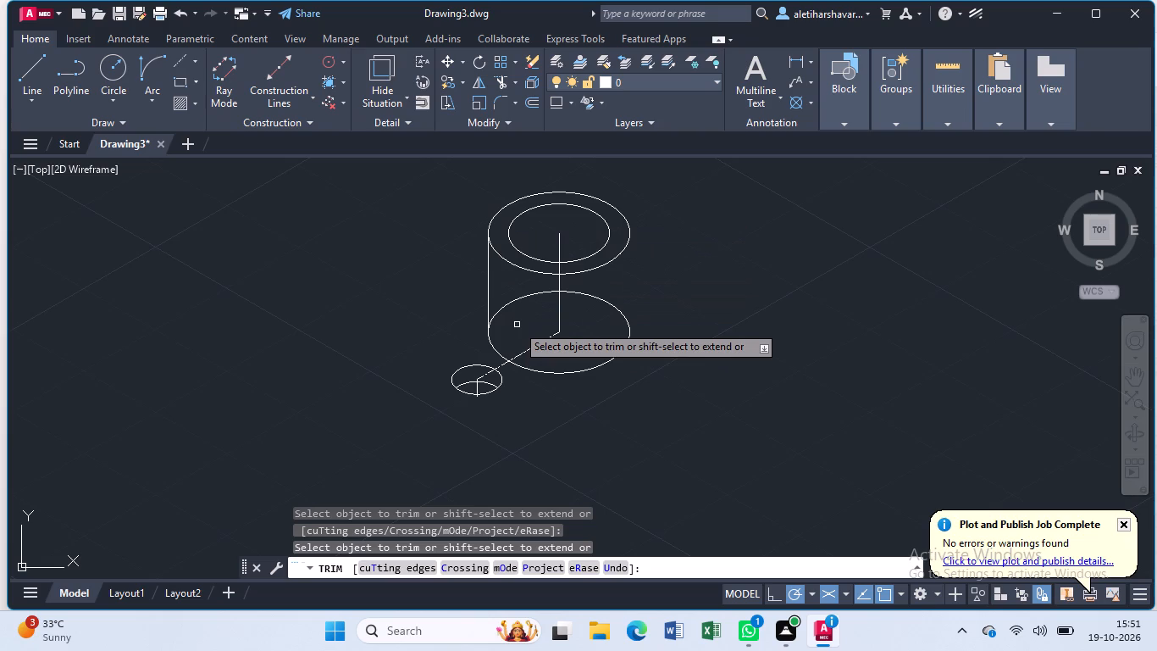
{"action": "key", "text": "Escape"}
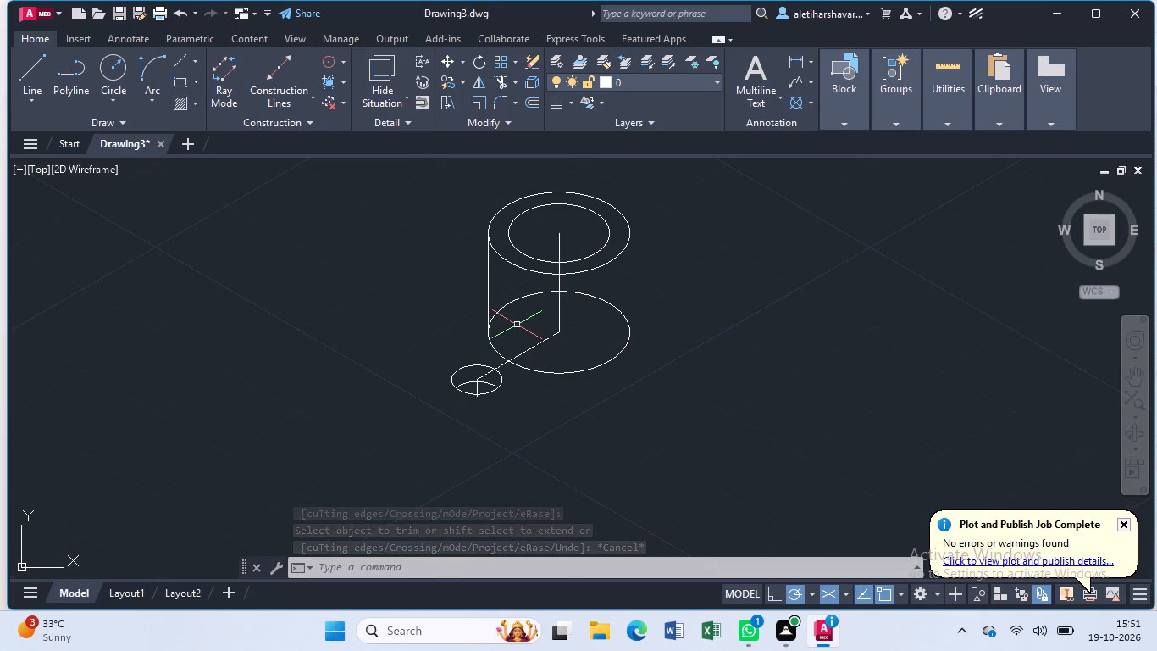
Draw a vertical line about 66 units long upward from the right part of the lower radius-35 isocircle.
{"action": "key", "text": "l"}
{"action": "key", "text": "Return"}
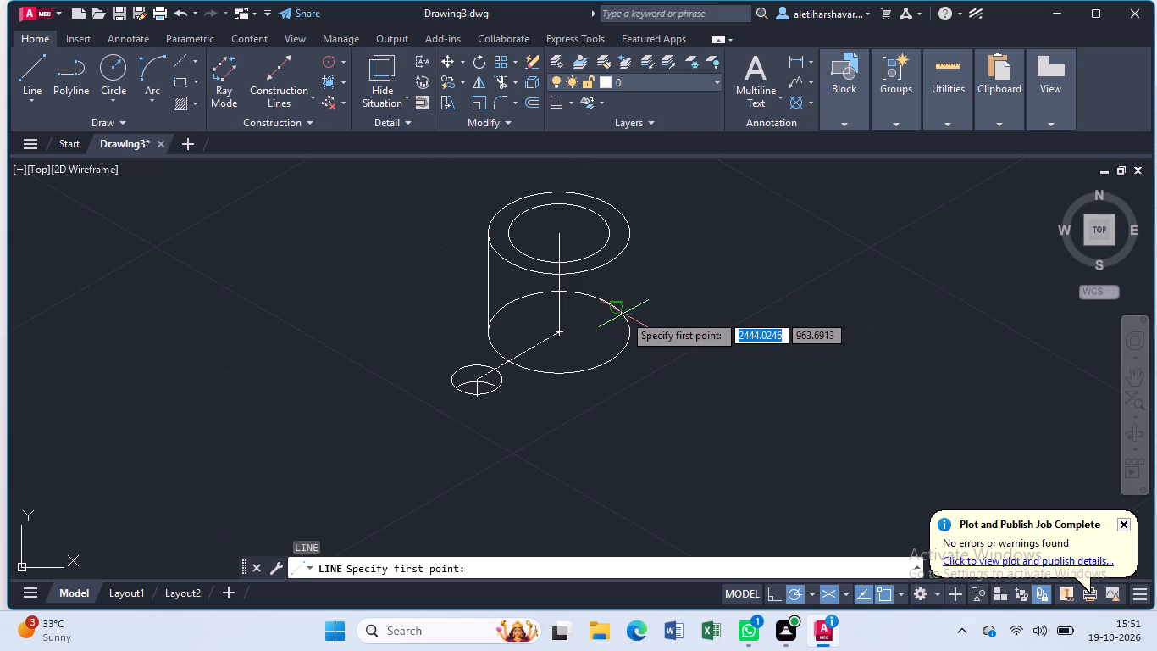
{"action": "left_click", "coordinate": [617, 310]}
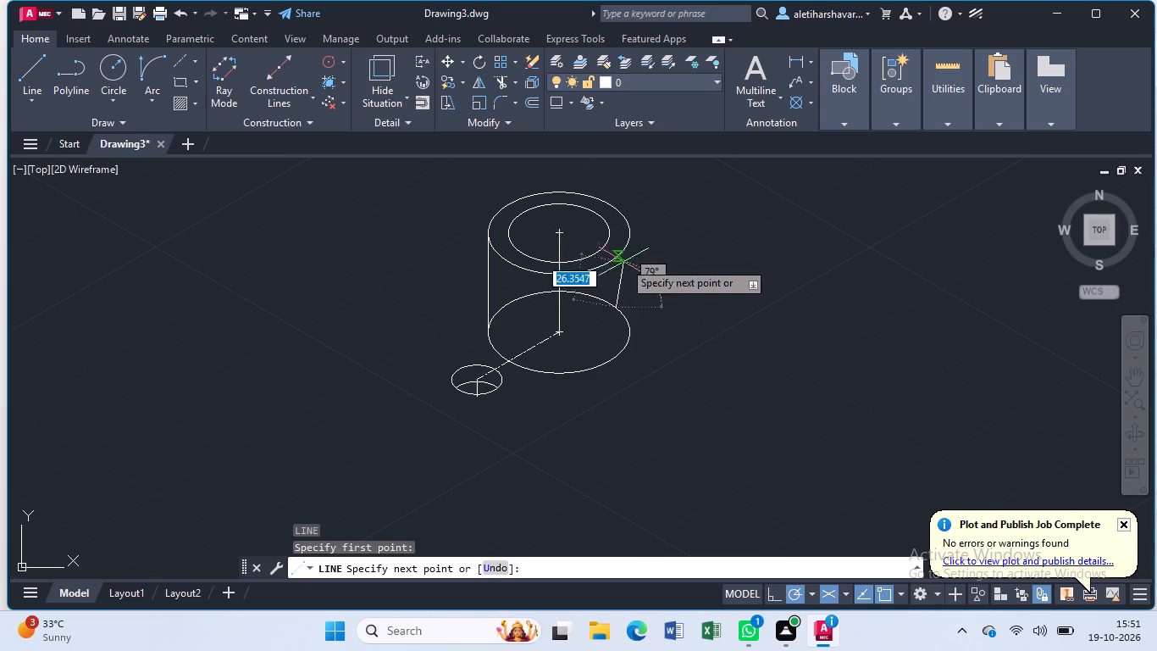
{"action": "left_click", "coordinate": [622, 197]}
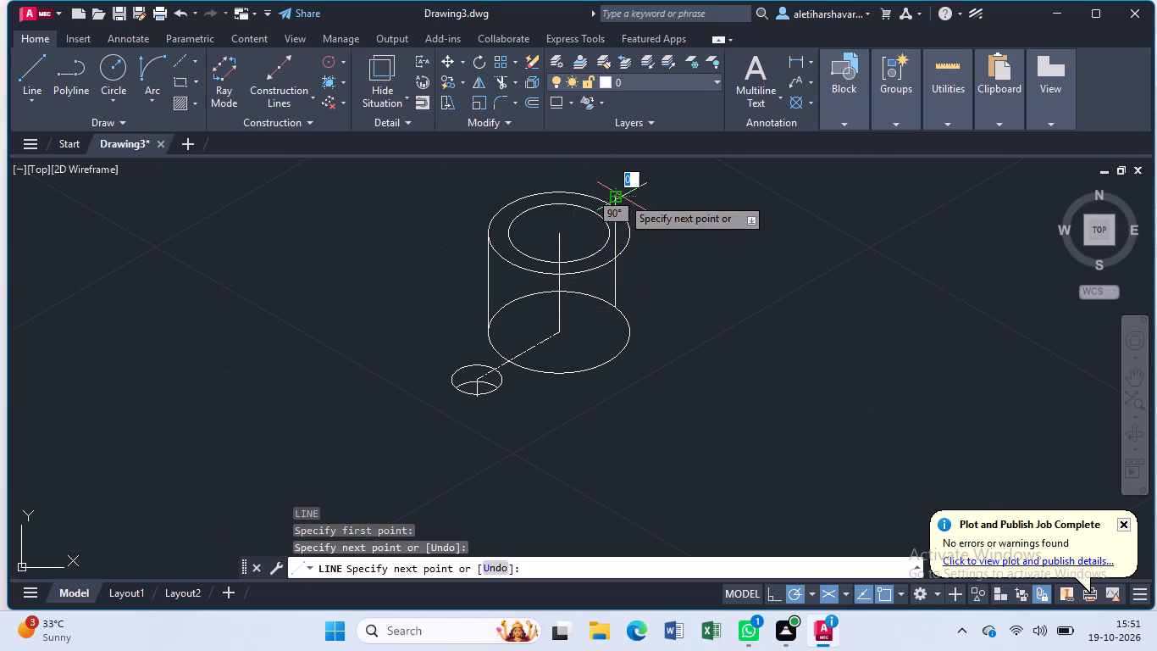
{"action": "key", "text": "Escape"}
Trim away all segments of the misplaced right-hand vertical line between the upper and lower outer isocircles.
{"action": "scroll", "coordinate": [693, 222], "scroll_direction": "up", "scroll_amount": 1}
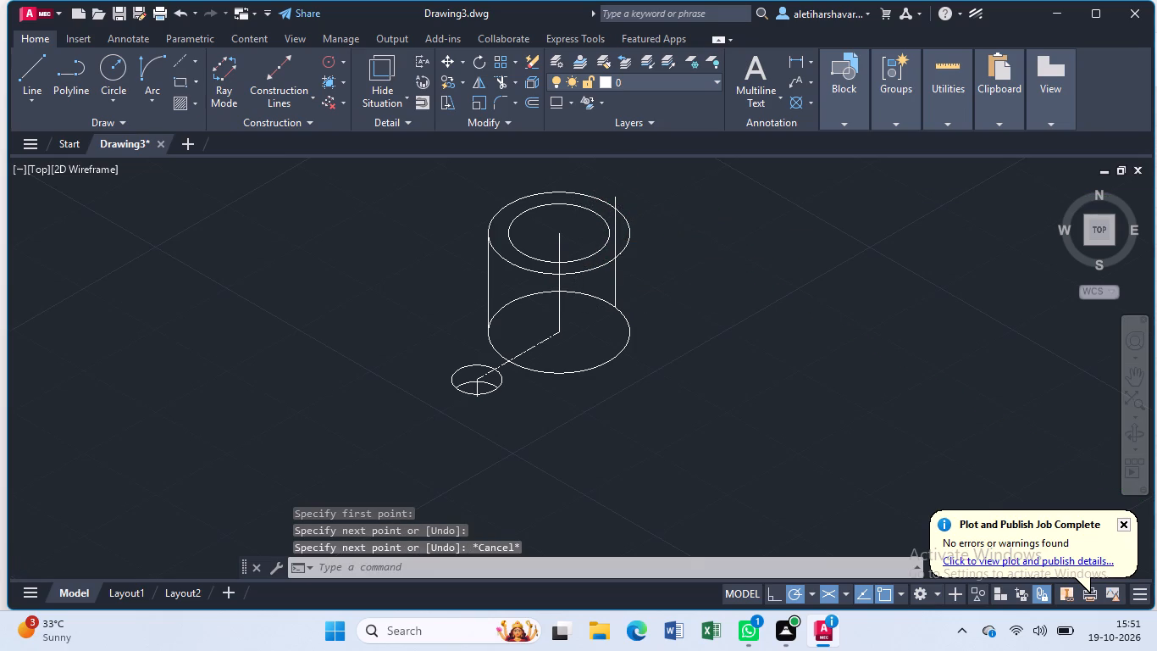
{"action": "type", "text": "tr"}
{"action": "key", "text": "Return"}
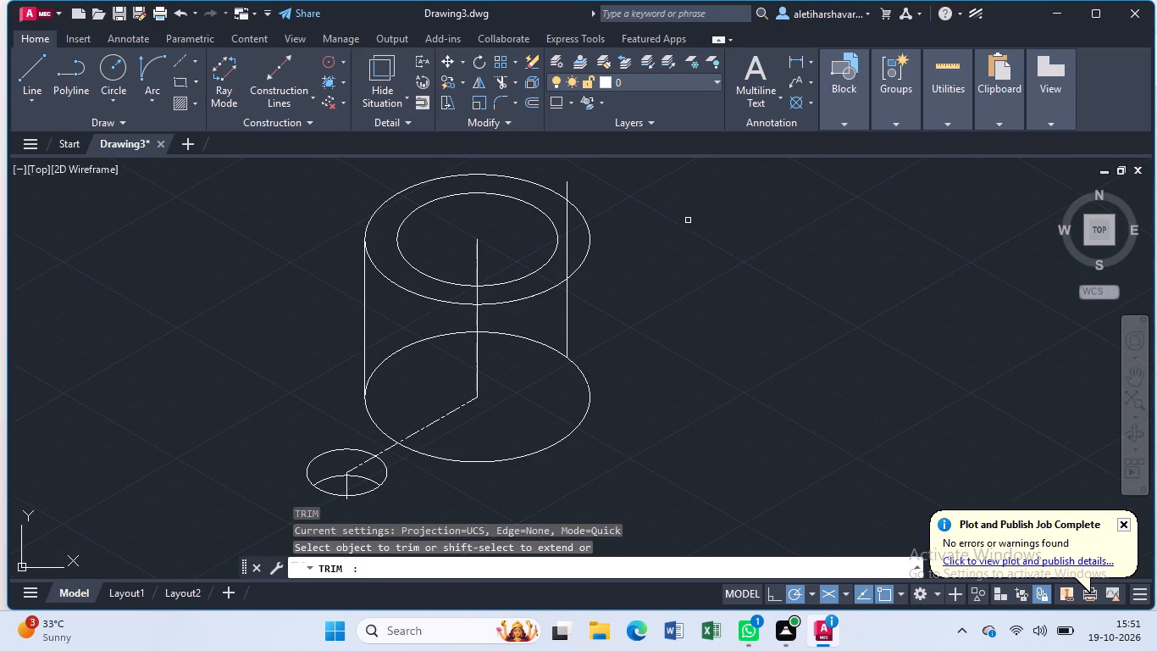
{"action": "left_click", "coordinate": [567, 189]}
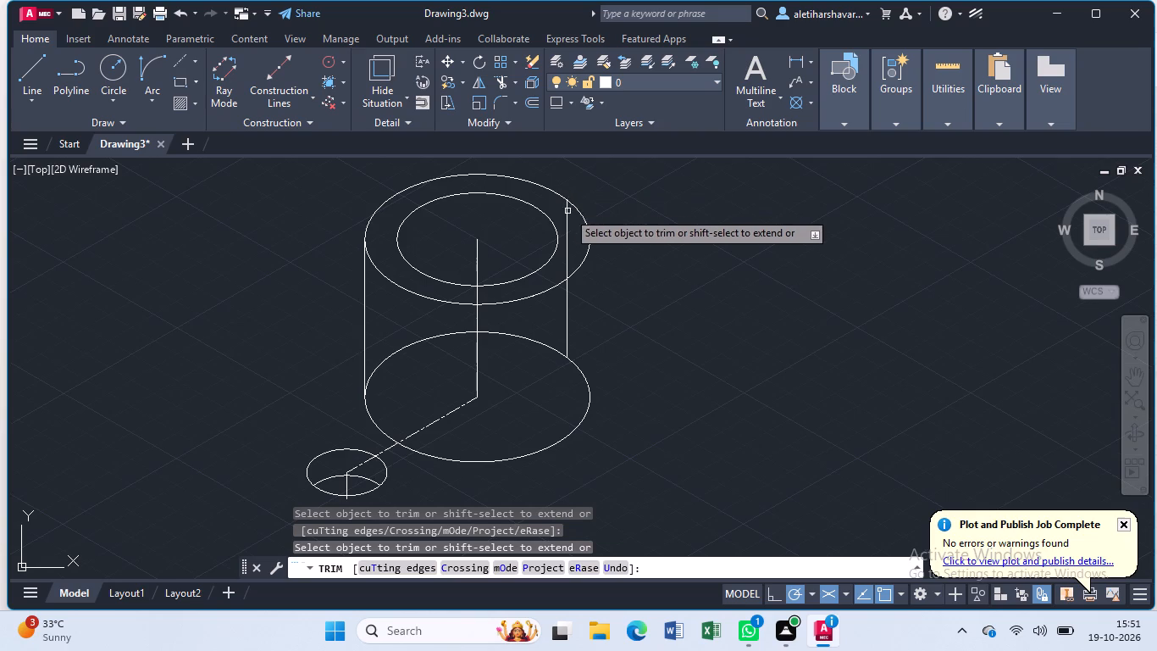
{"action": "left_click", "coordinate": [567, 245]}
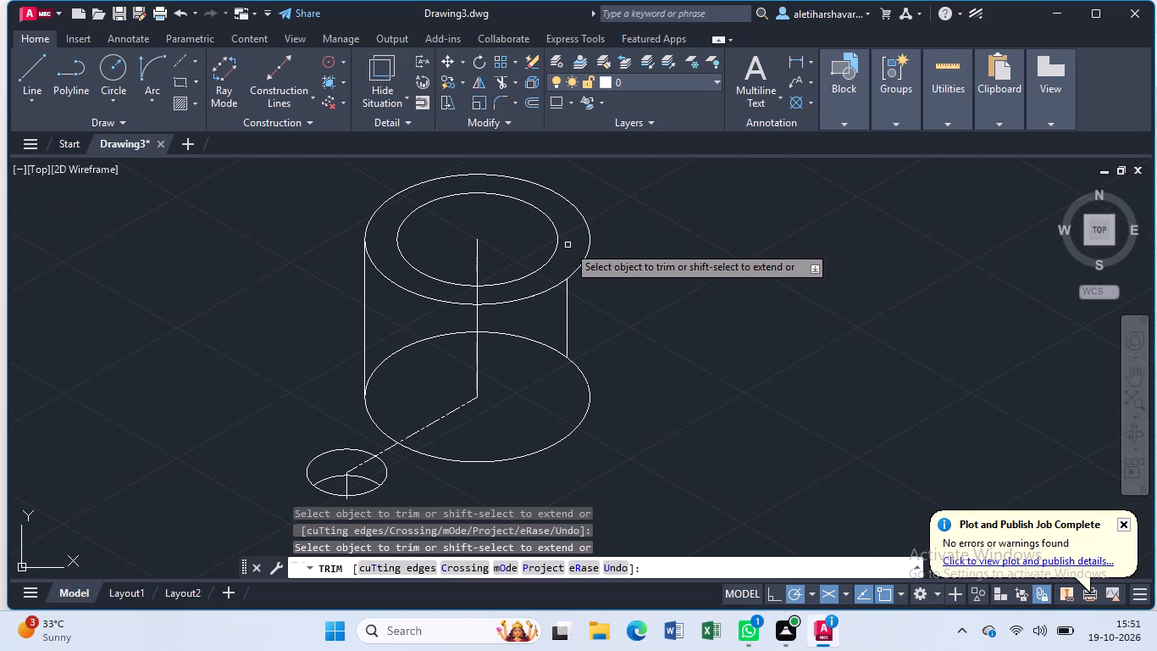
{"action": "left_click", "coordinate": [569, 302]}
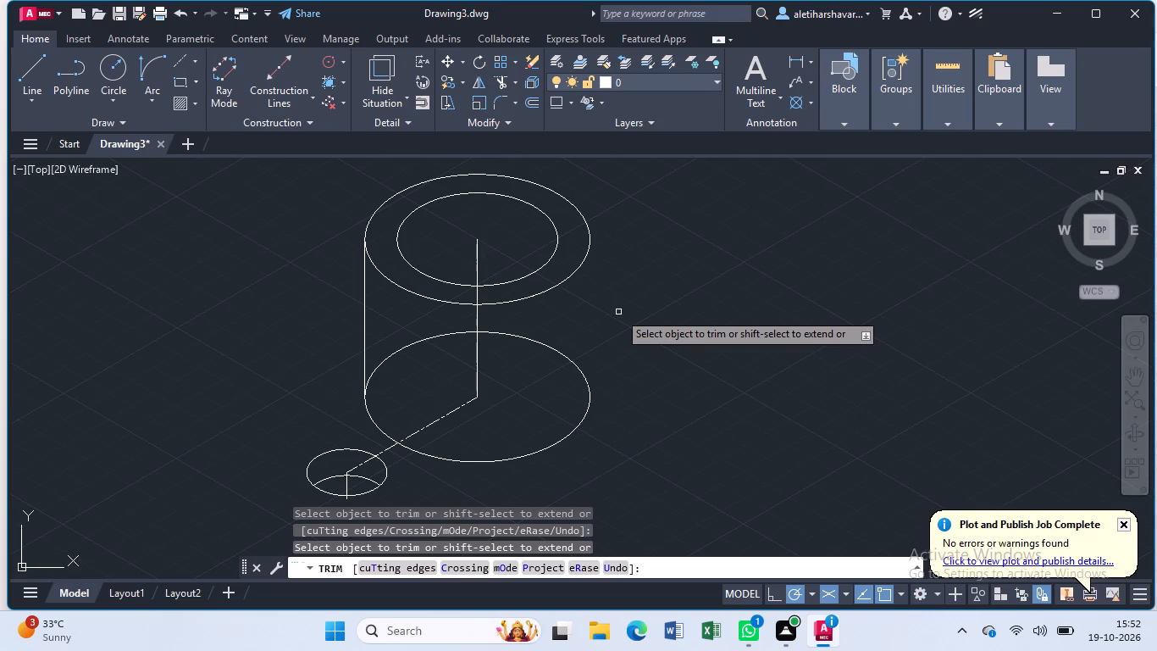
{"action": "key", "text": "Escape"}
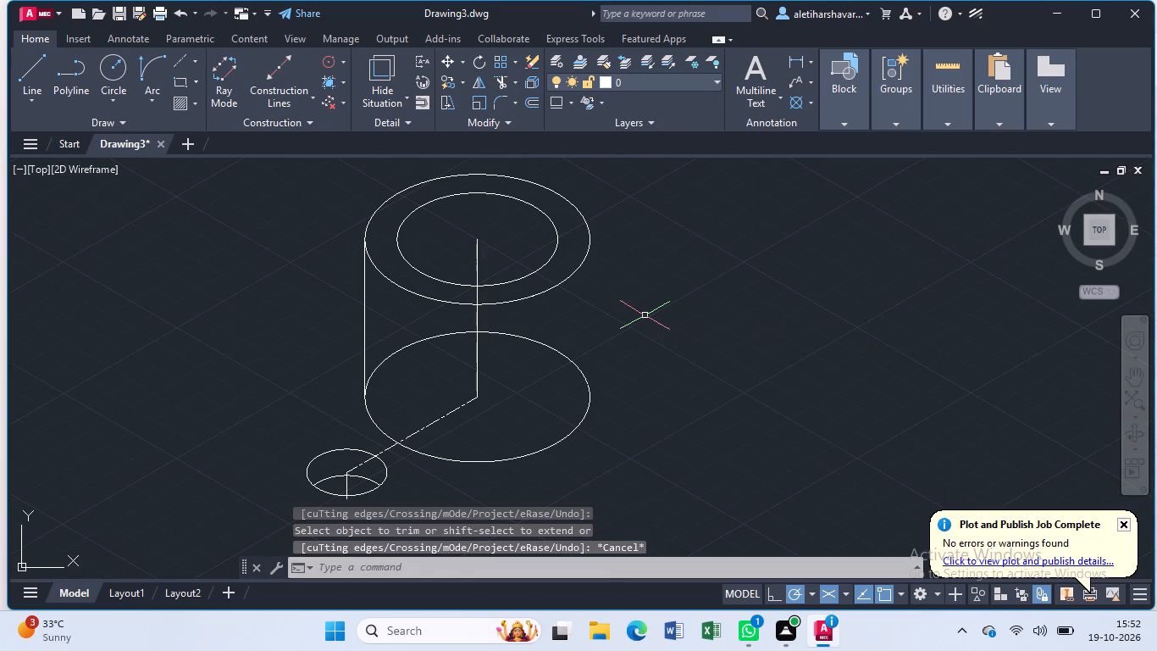
Draw the cylinder's right vertical edge from the upper outer isocircle's right quadrant to the lower isocircle's right quadrant.
{"action": "key", "text": "l"}
{"action": "key", "text": "Return"}
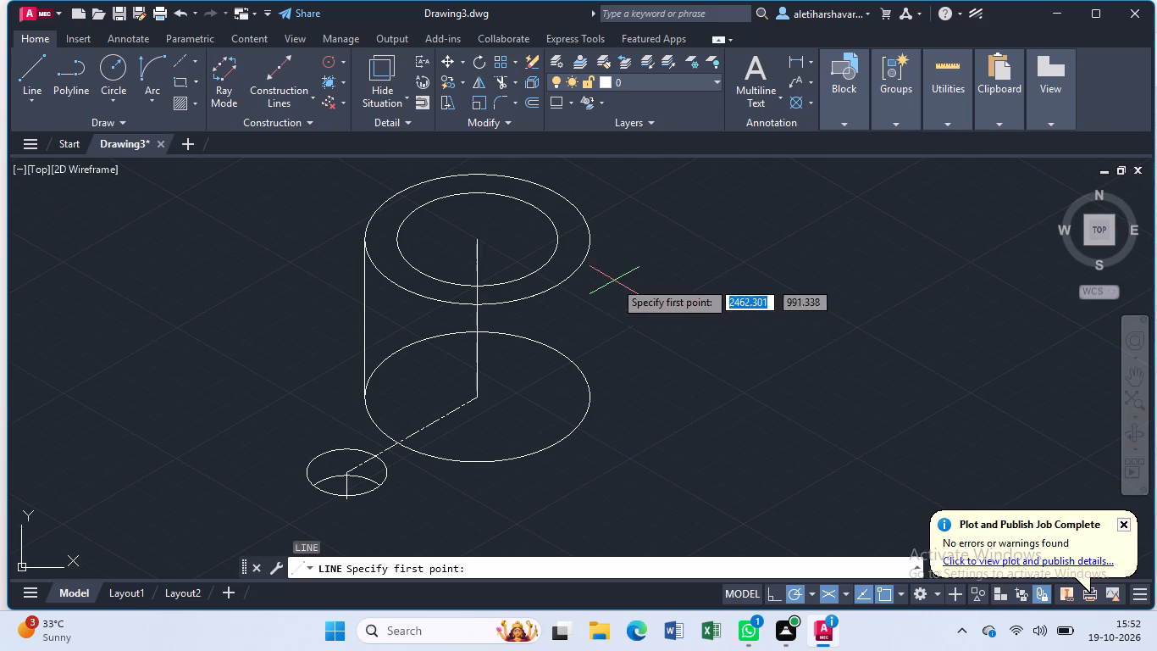
{"action": "left_click", "coordinate": [592, 241]}
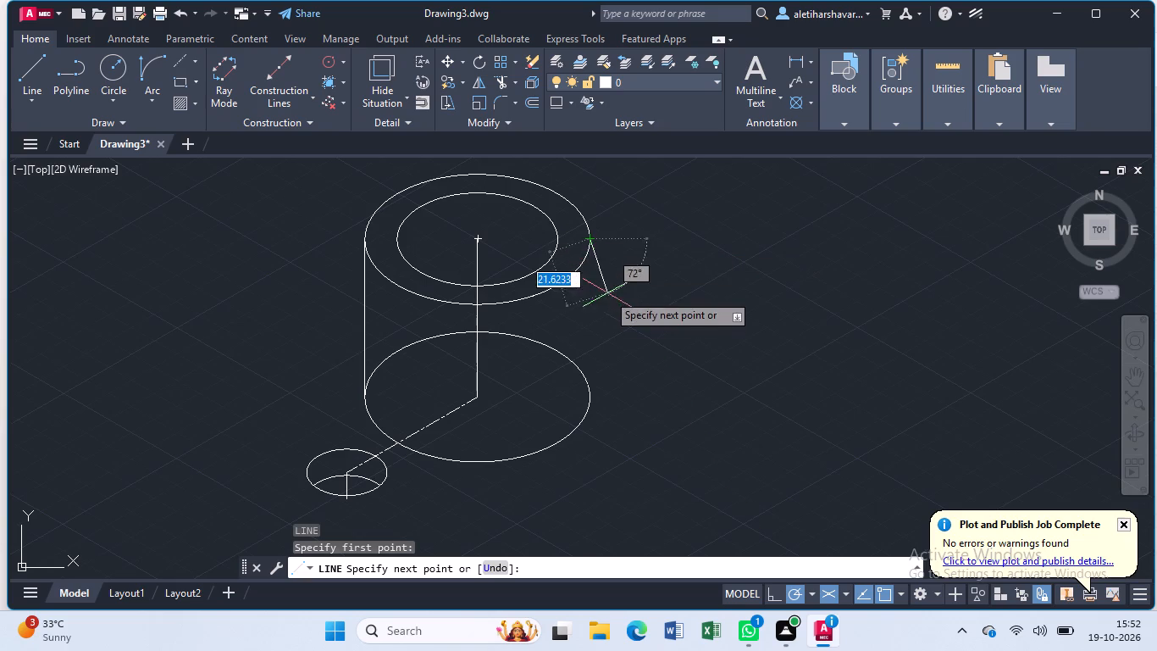
{"action": "left_click", "coordinate": [586, 397]}
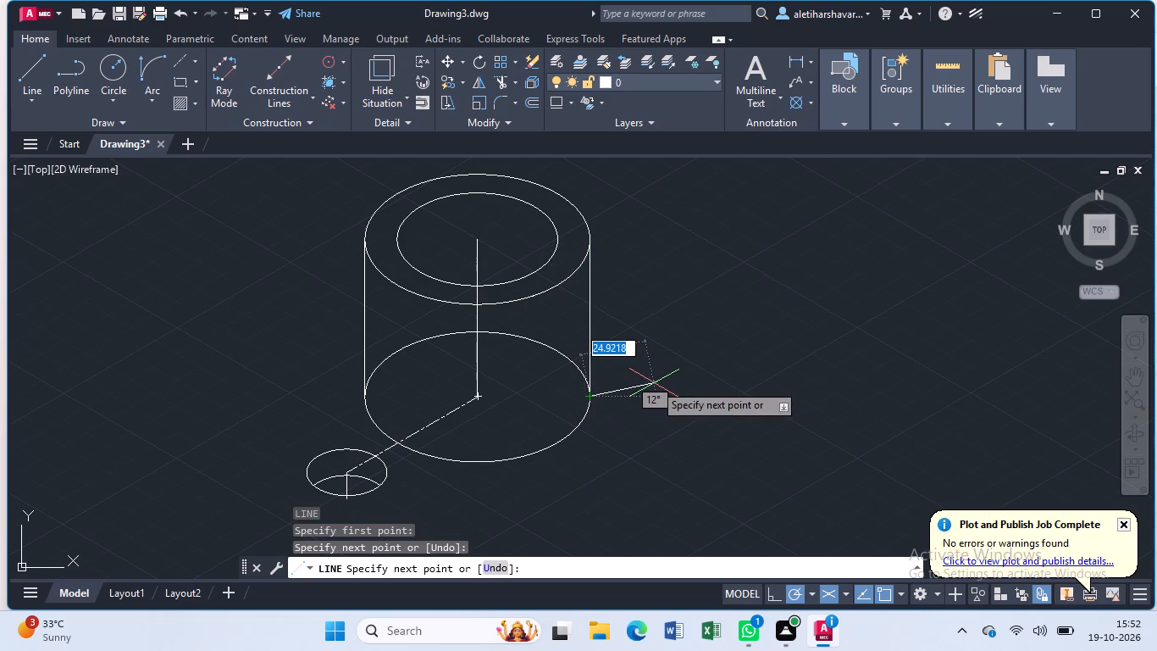
{"action": "key", "text": "Escape"}
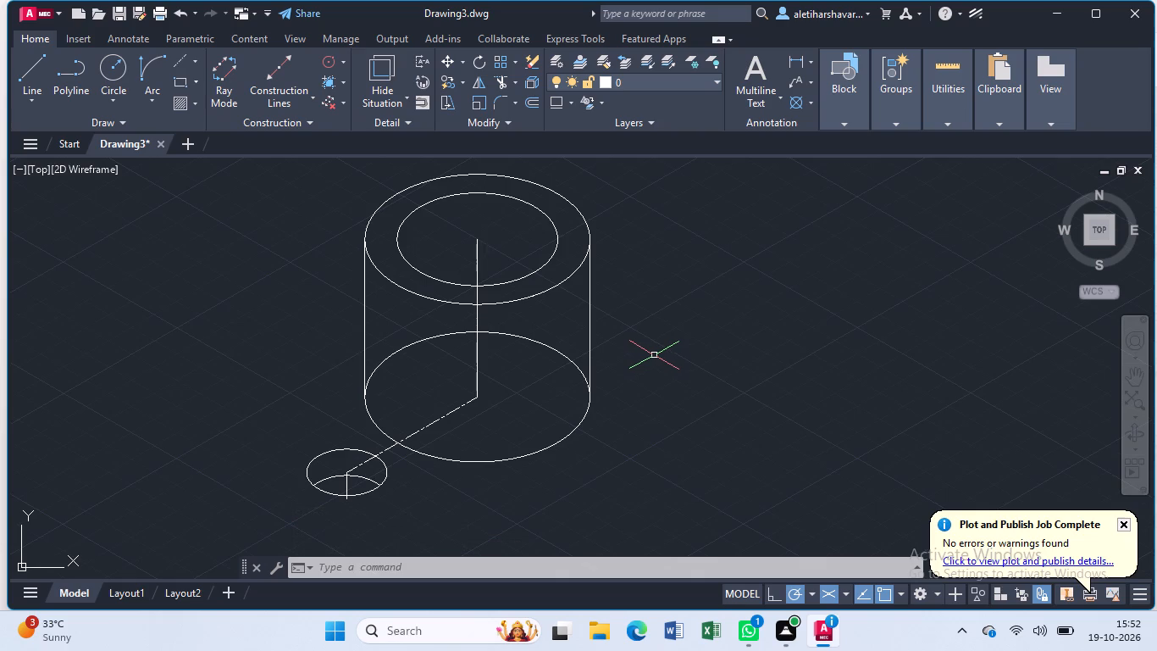
Trim the hidden back half of the lower radius-35 isocircle between the cylinder's two vertical edges.
{"action": "type", "text": "tr"}
{"action": "key", "text": "Return"}
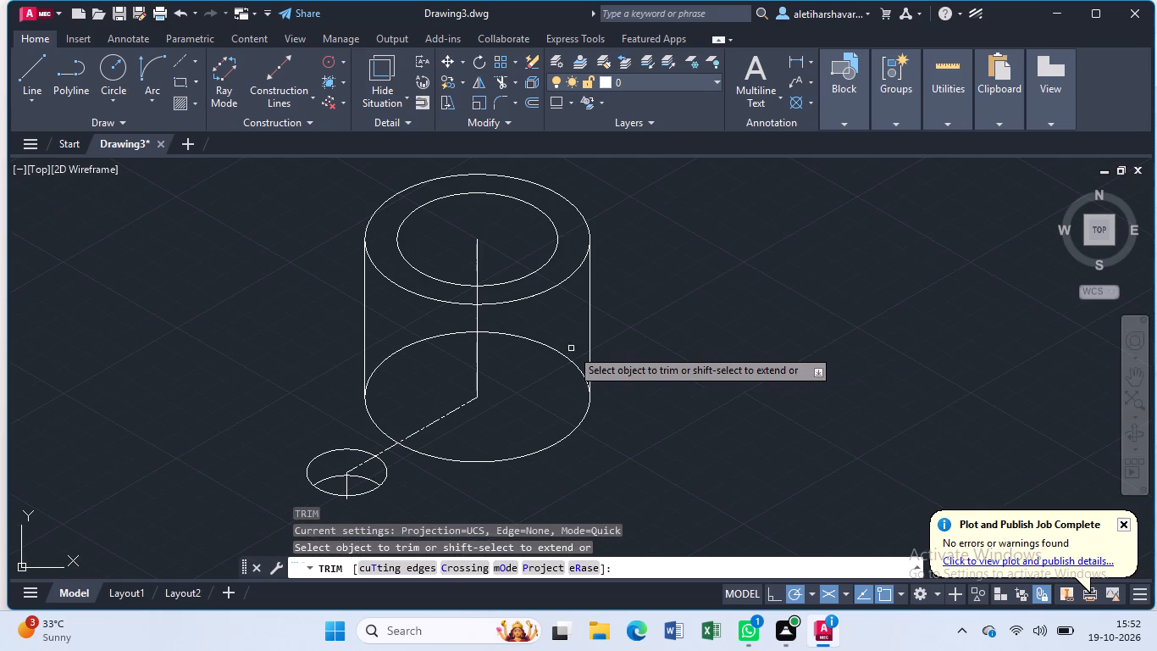
{"action": "left_click", "coordinate": [563, 353]}
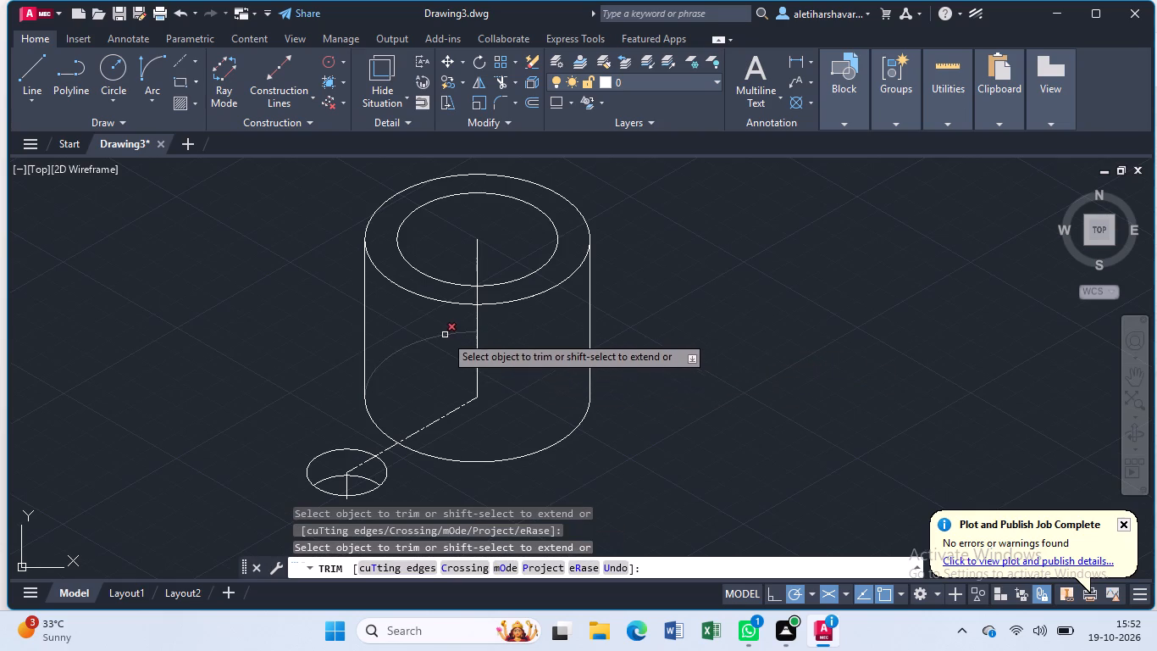
{"action": "left_click", "coordinate": [442, 333]}
{"action": "key", "text": "Escape"}
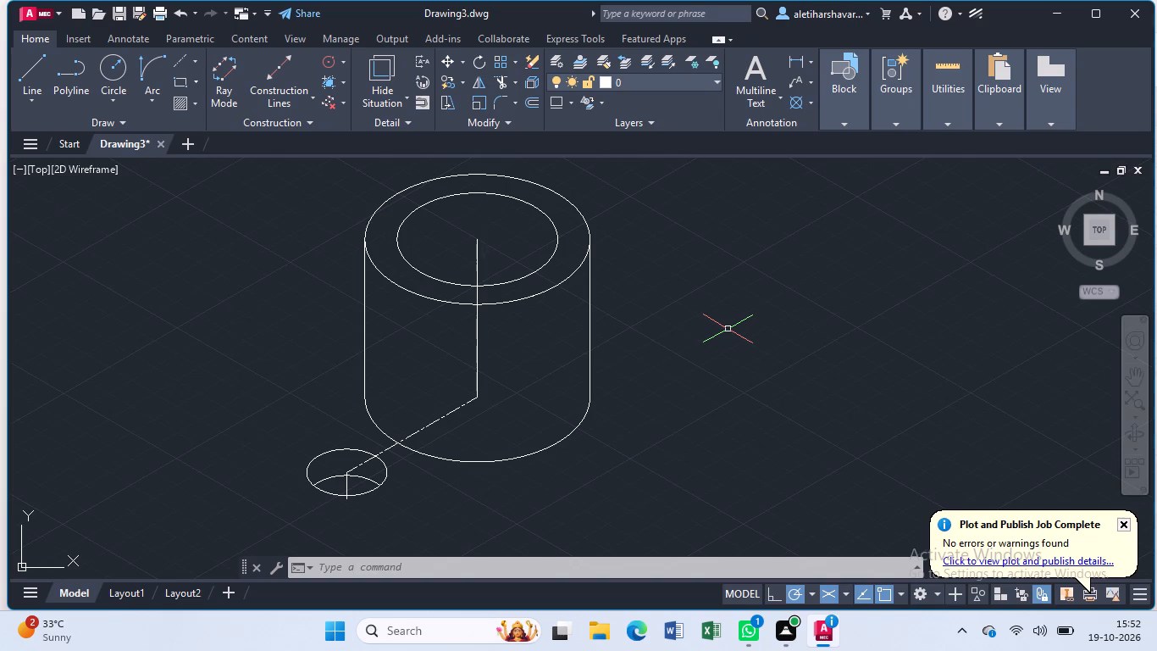
Draw a 57.5-unit line at 30° from the cylinder's base centre, continuing away from the small hole.
{"action": "key", "text": "l"}
{"action": "key", "text": "Return"}
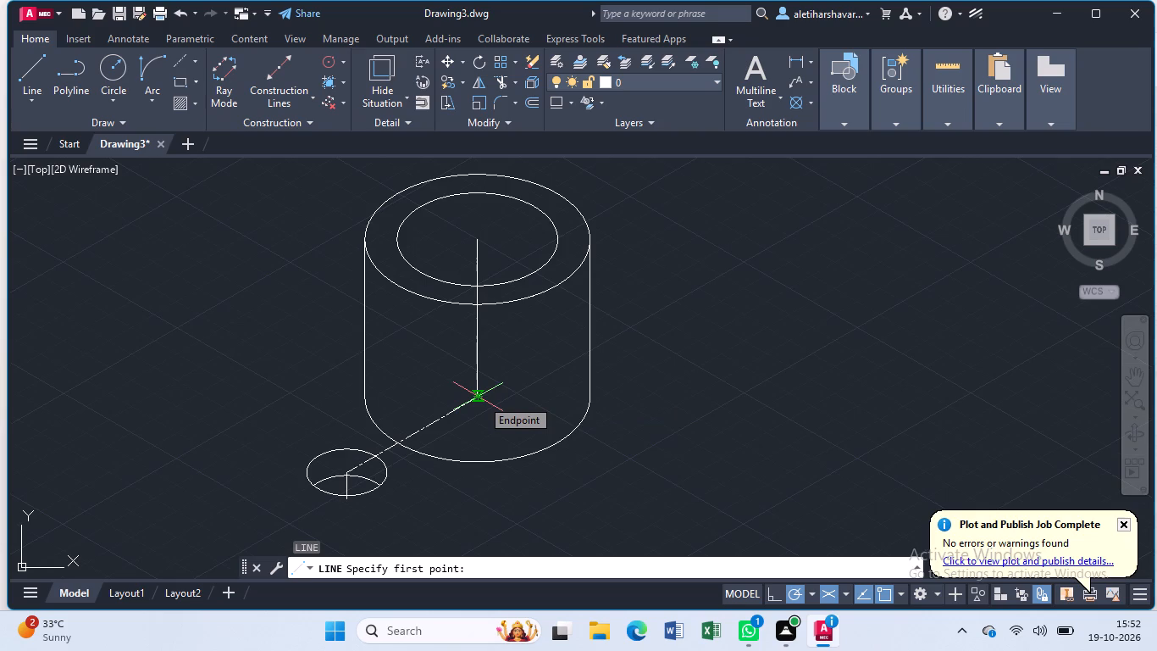
{"action": "left_click", "coordinate": [481, 398]}
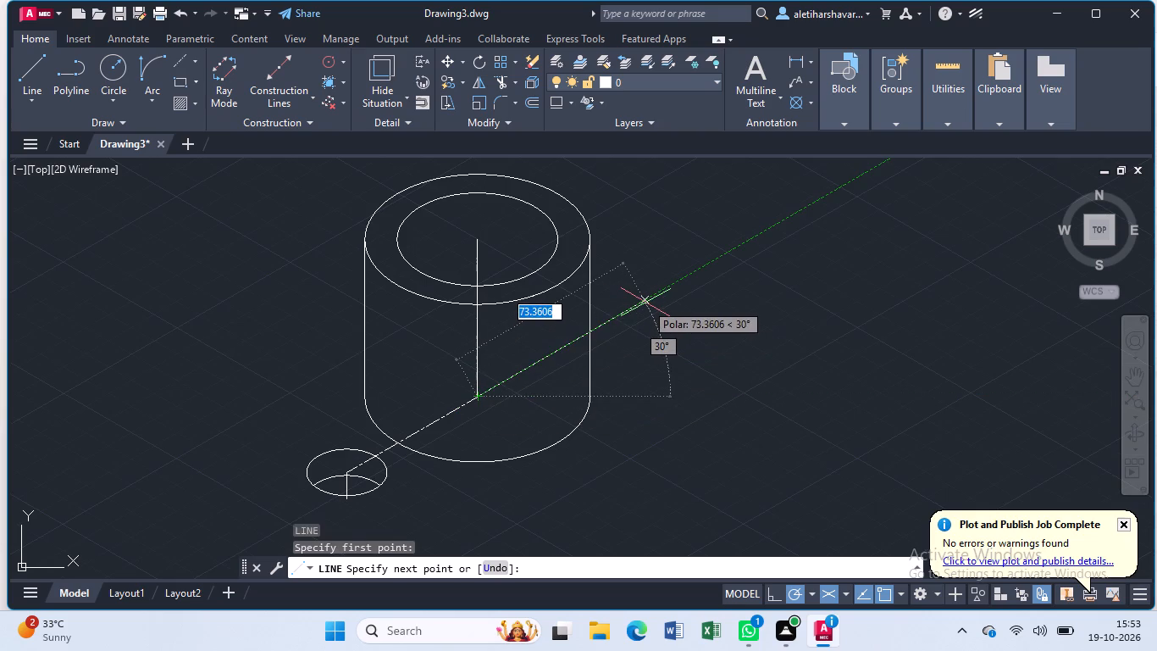
{"action": "type", "text": "57.5"}
{"action": "key", "text": "Return"}
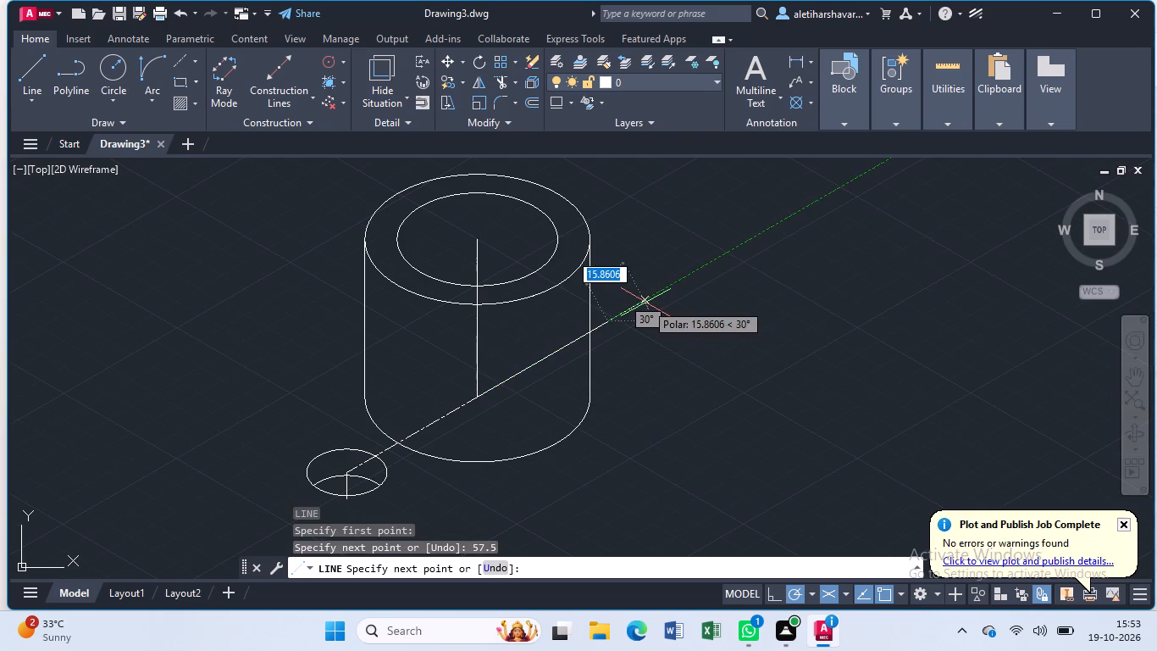
{"action": "key", "text": "Escape"}
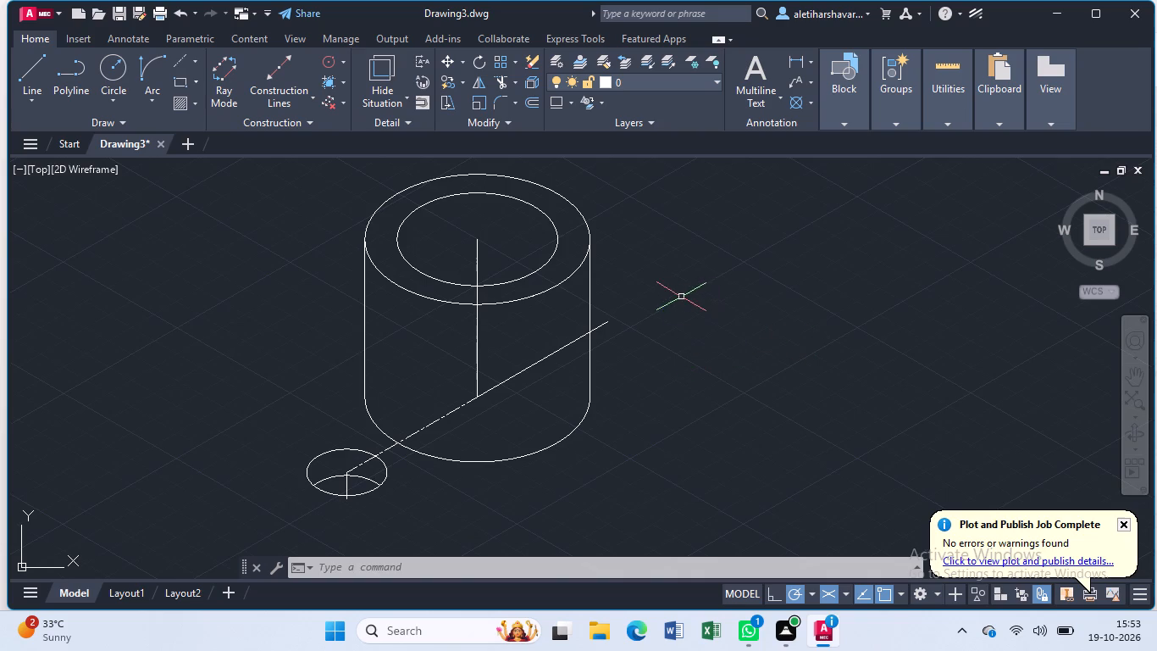
Draw a 57.5-unit line at 30° from the centre of the cylinder's top isocircles.
{"action": "middle_click_drag", "start_coordinate": [681, 297], "coordinate": [672, 433]}
{"action": "key", "text": "Escape"}
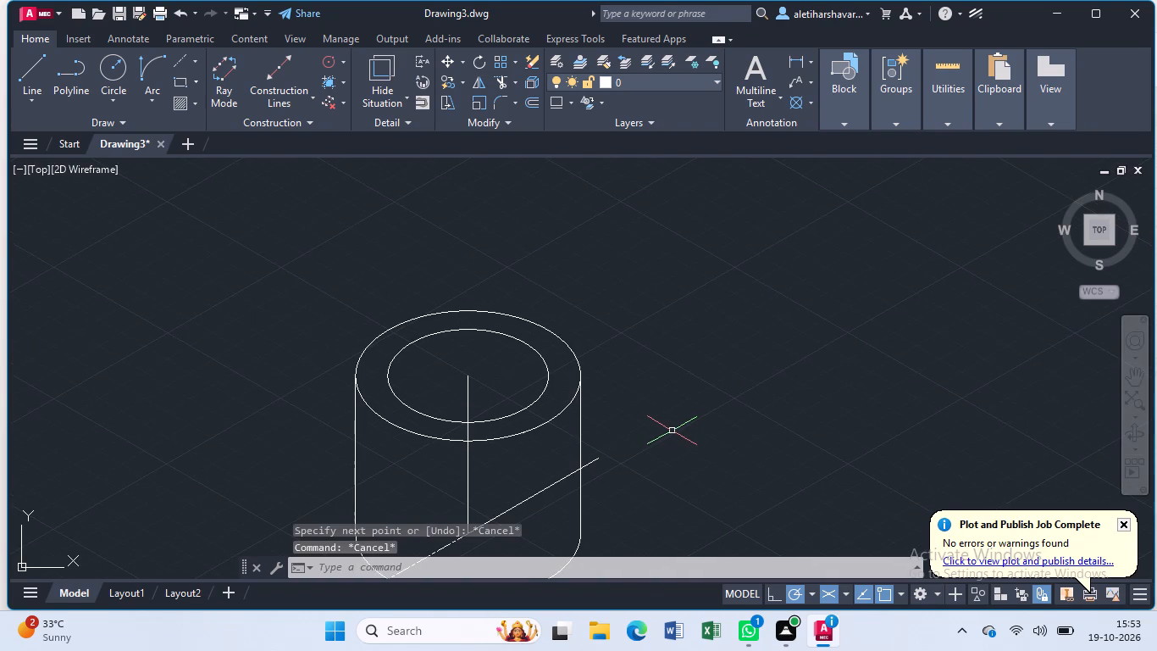
{"action": "key", "text": "l"}
{"action": "key", "text": "Return"}
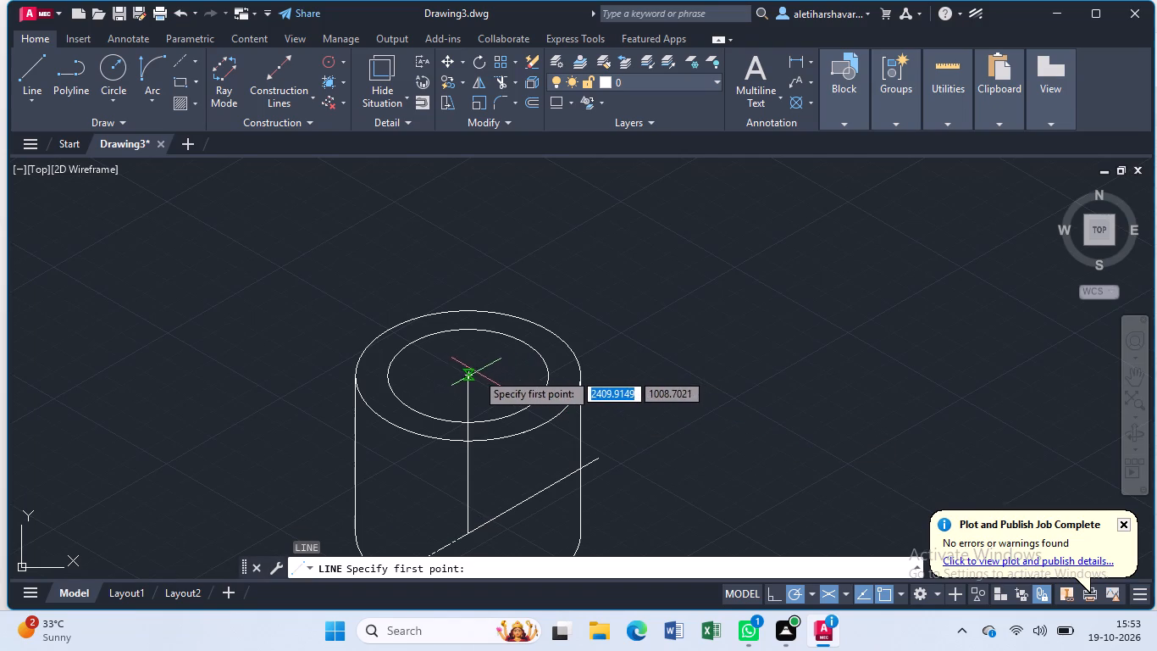
{"action": "left_click", "coordinate": [469, 374]}
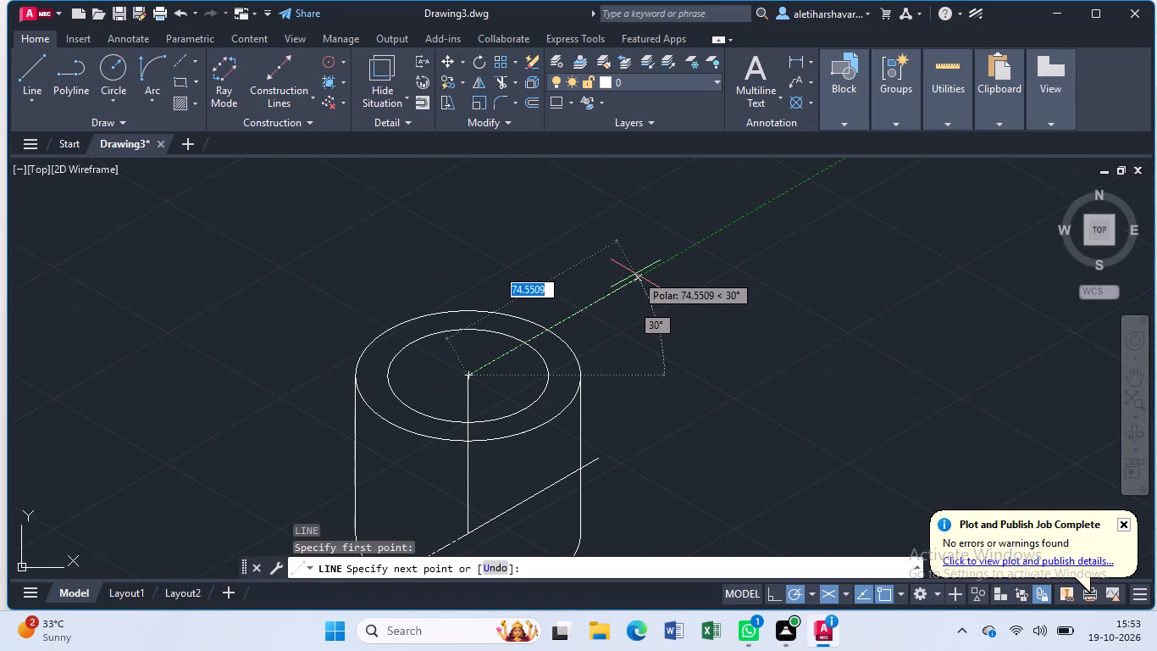
{"action": "type", "text": "57."}
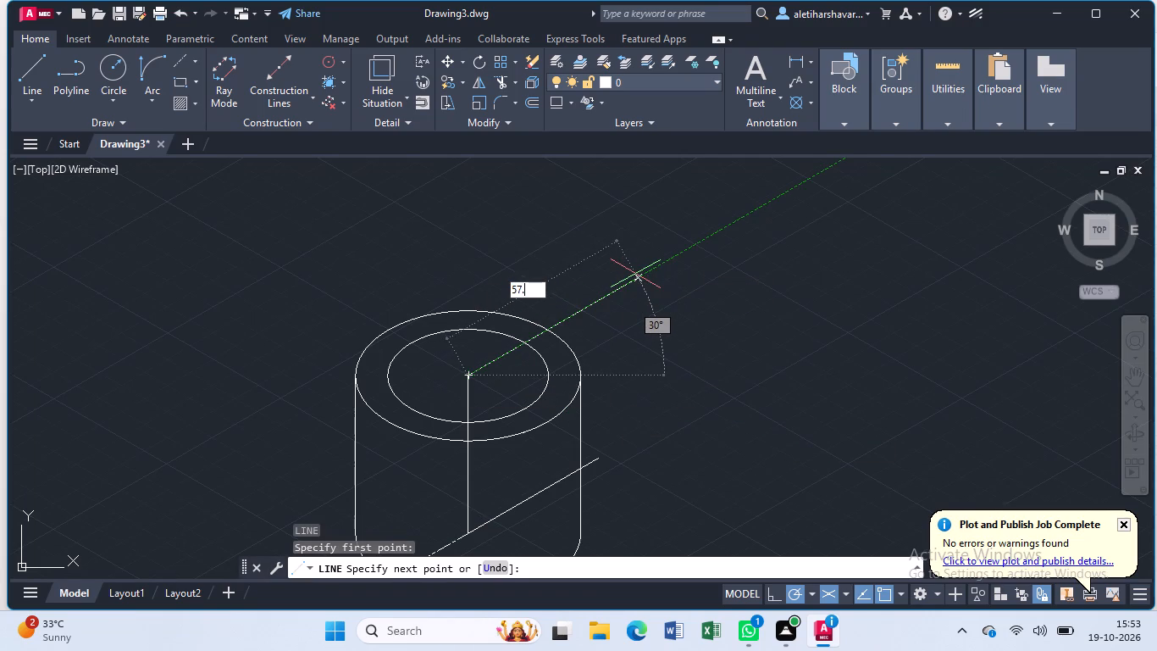
{"action": "key", "text": "5"}
{"action": "key", "text": "Return"}
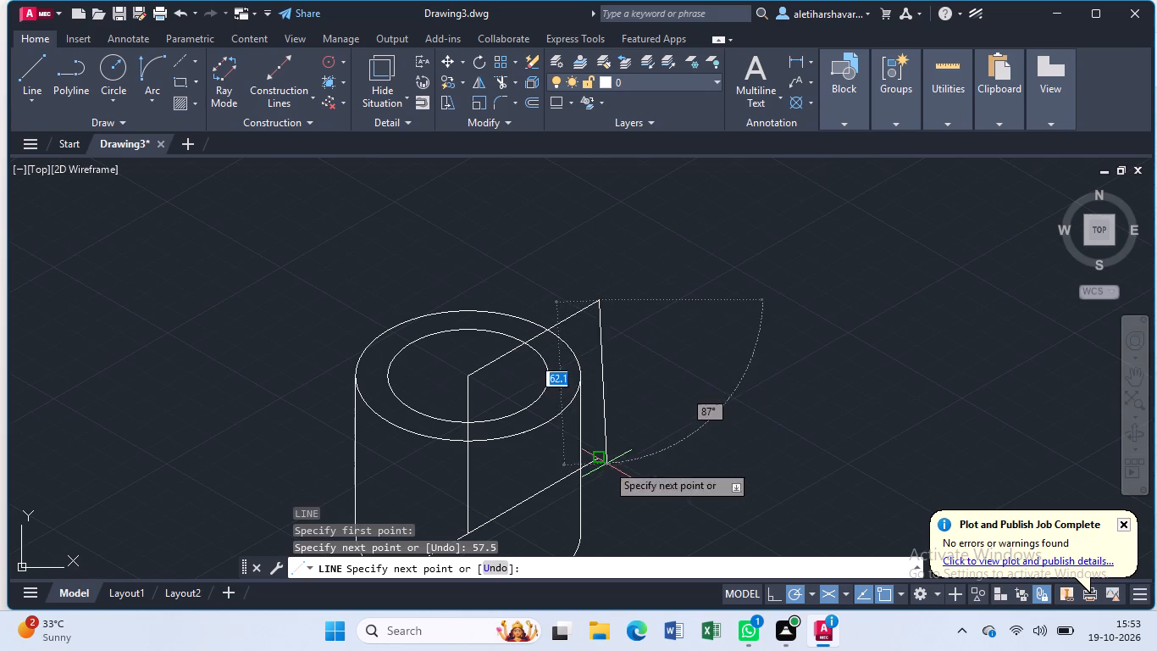
{"action": "key", "text": "Escape"}
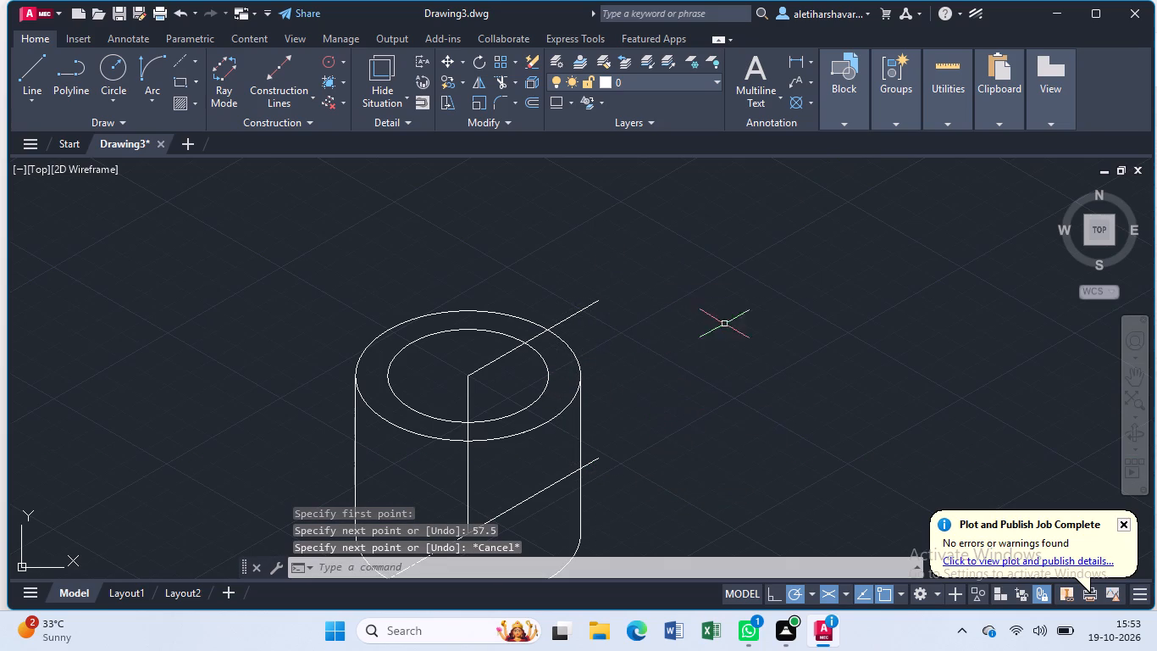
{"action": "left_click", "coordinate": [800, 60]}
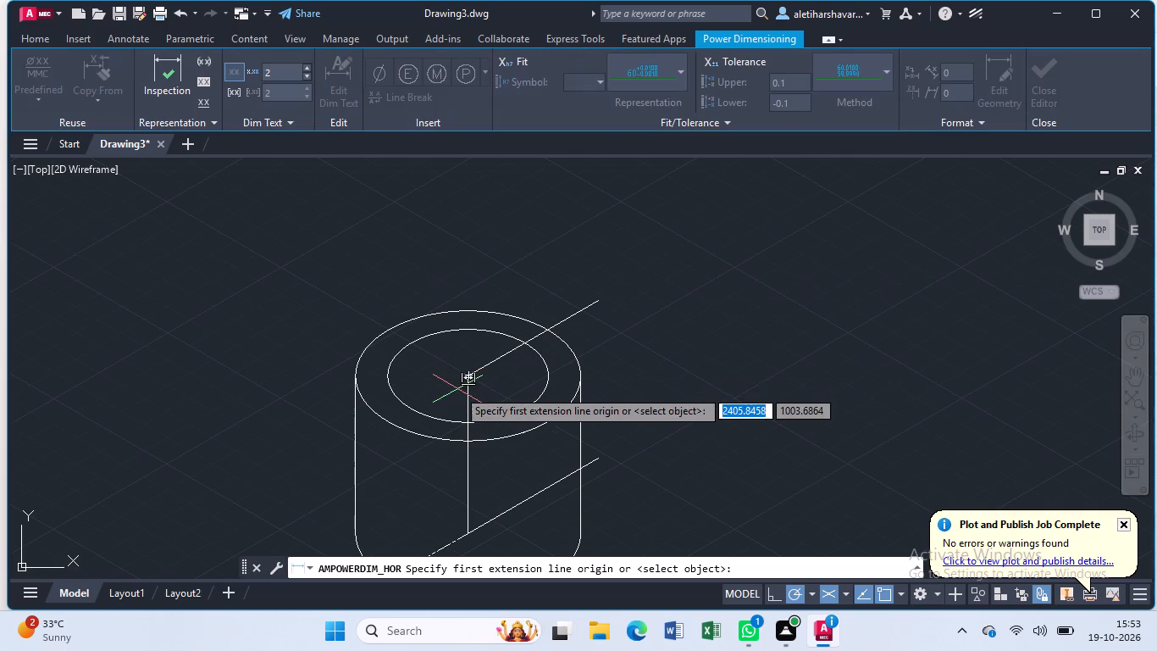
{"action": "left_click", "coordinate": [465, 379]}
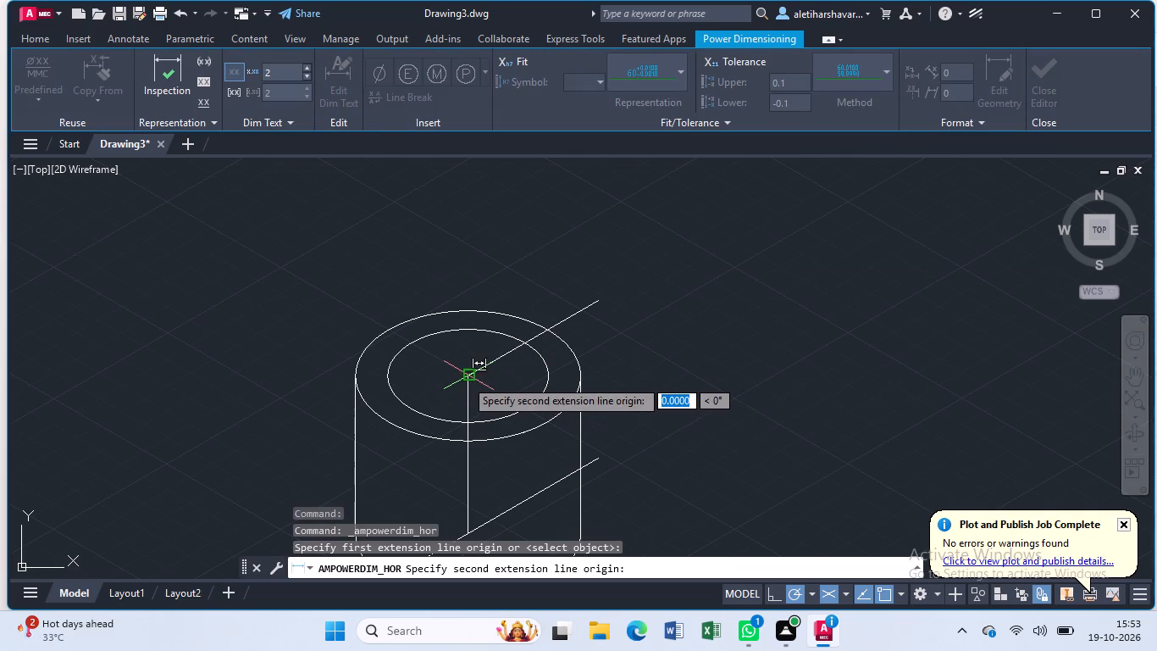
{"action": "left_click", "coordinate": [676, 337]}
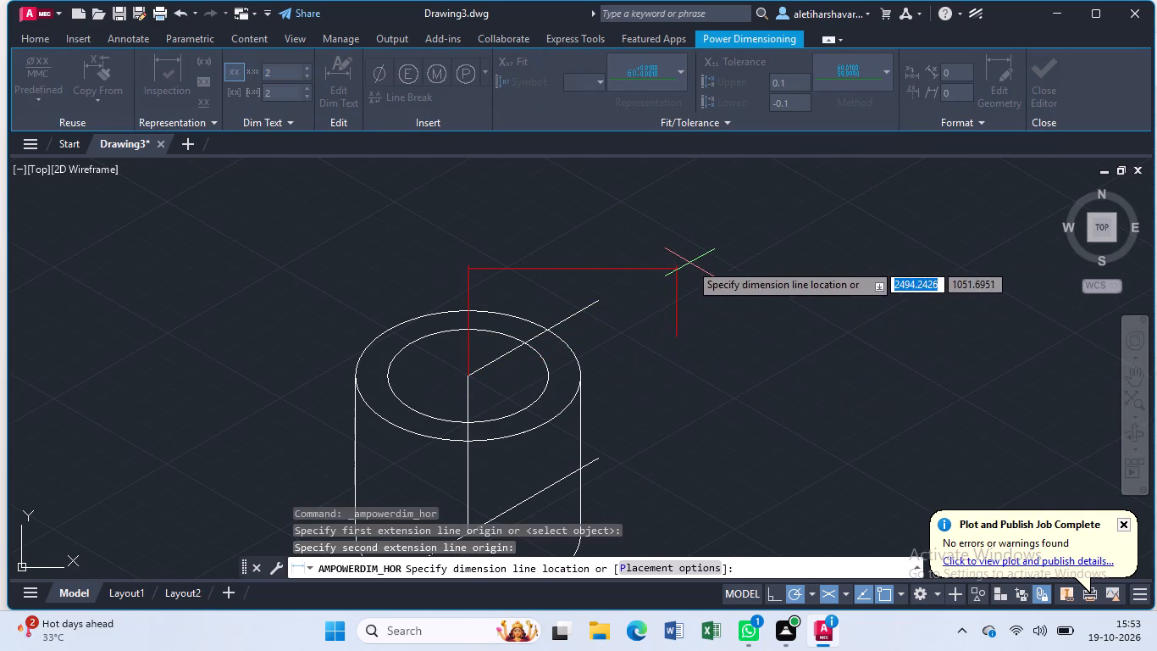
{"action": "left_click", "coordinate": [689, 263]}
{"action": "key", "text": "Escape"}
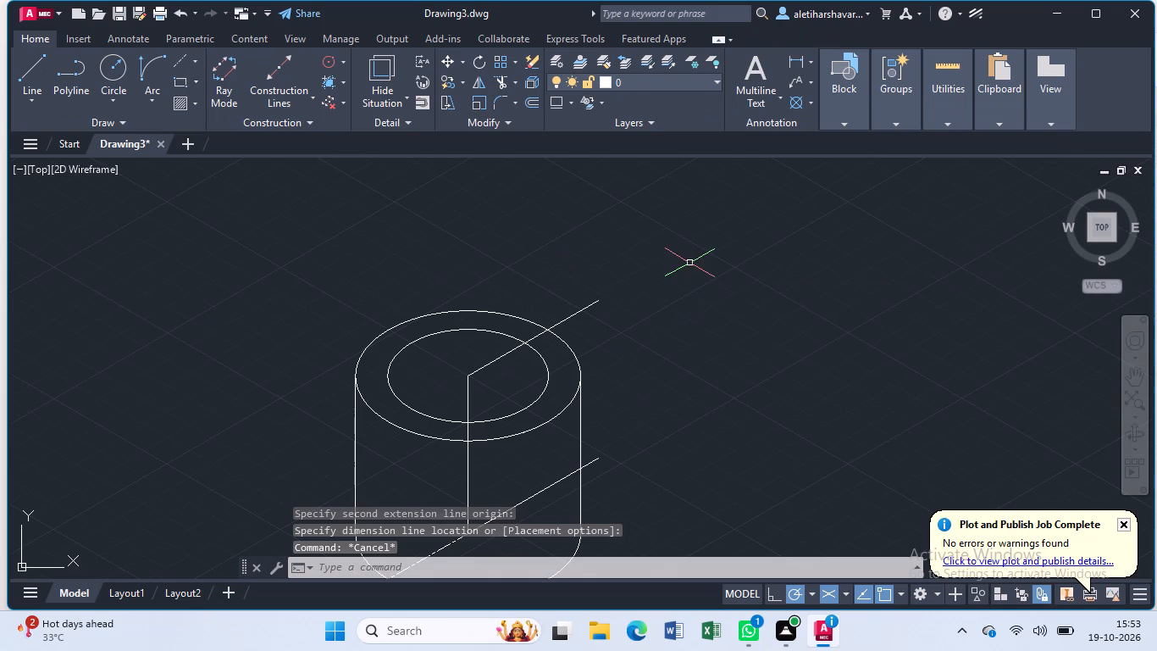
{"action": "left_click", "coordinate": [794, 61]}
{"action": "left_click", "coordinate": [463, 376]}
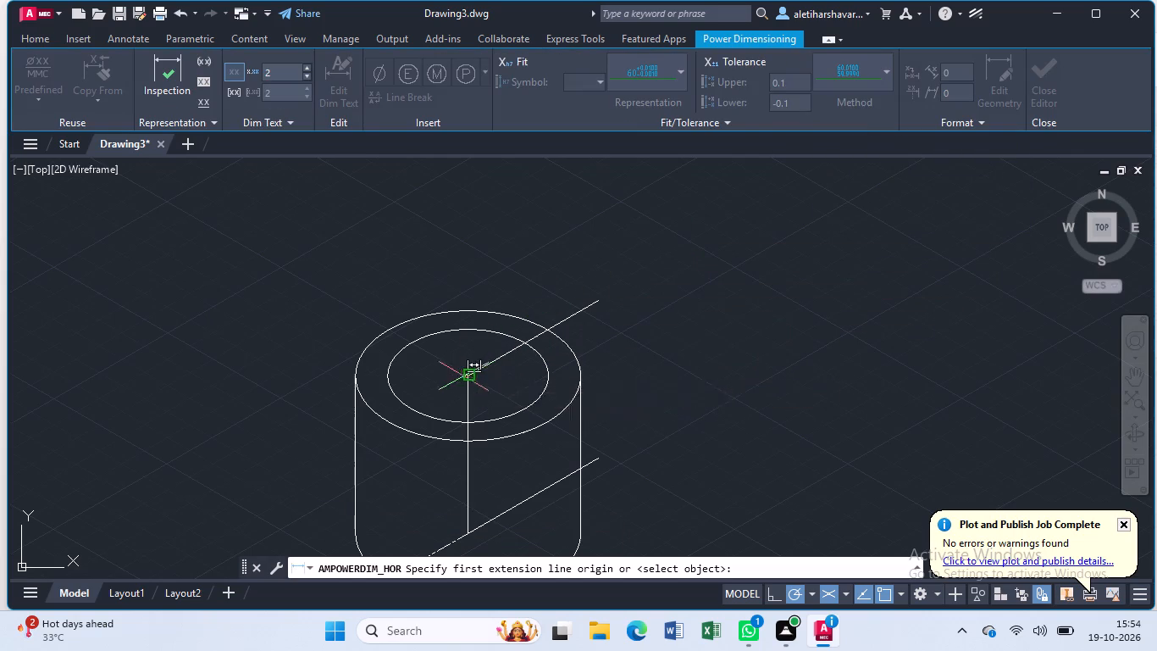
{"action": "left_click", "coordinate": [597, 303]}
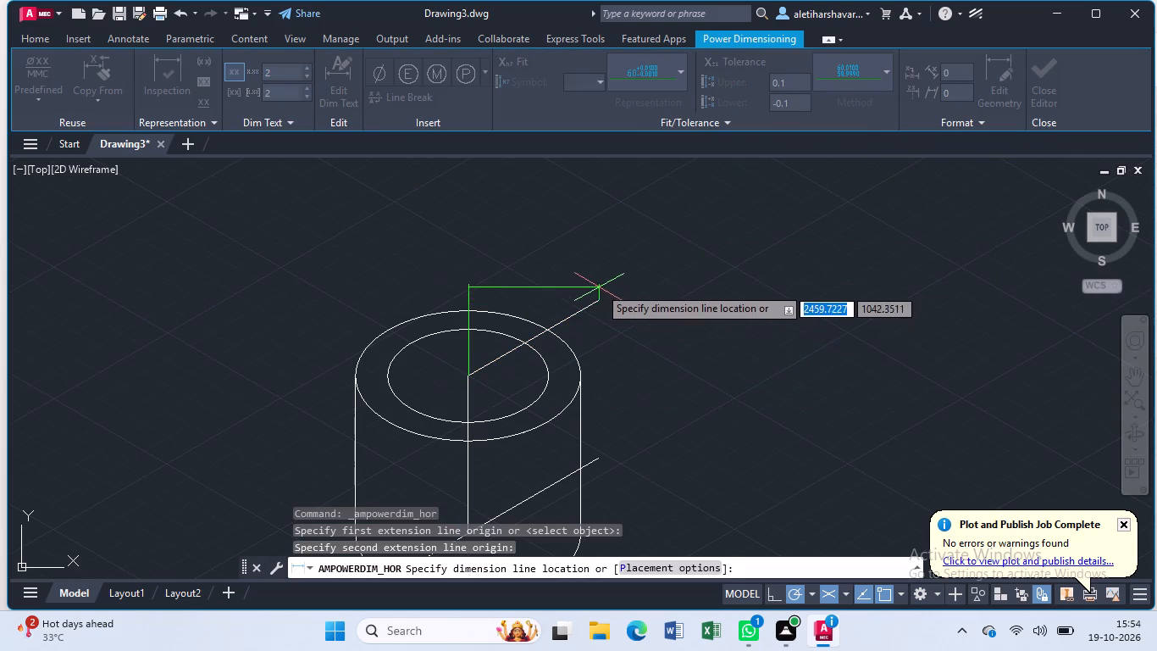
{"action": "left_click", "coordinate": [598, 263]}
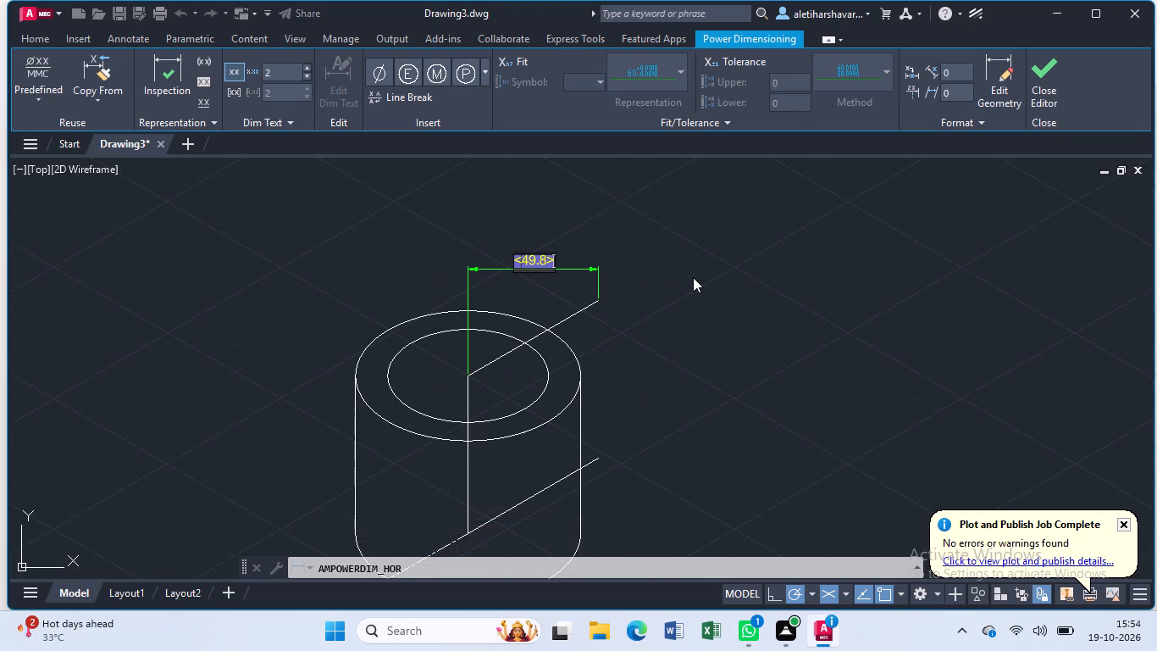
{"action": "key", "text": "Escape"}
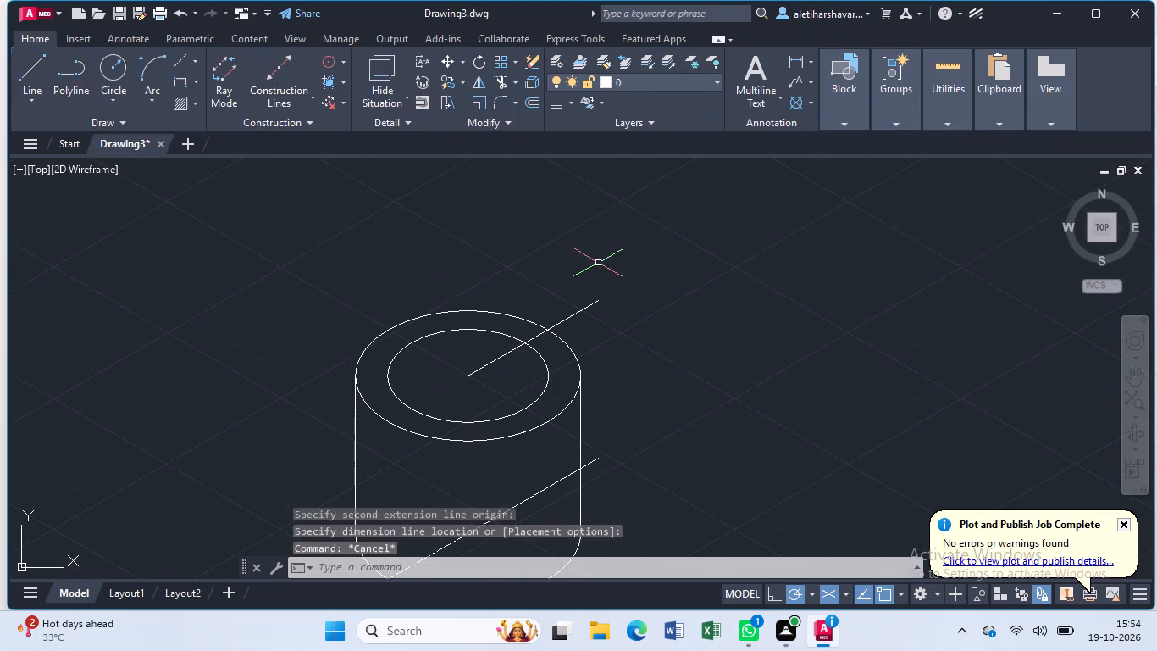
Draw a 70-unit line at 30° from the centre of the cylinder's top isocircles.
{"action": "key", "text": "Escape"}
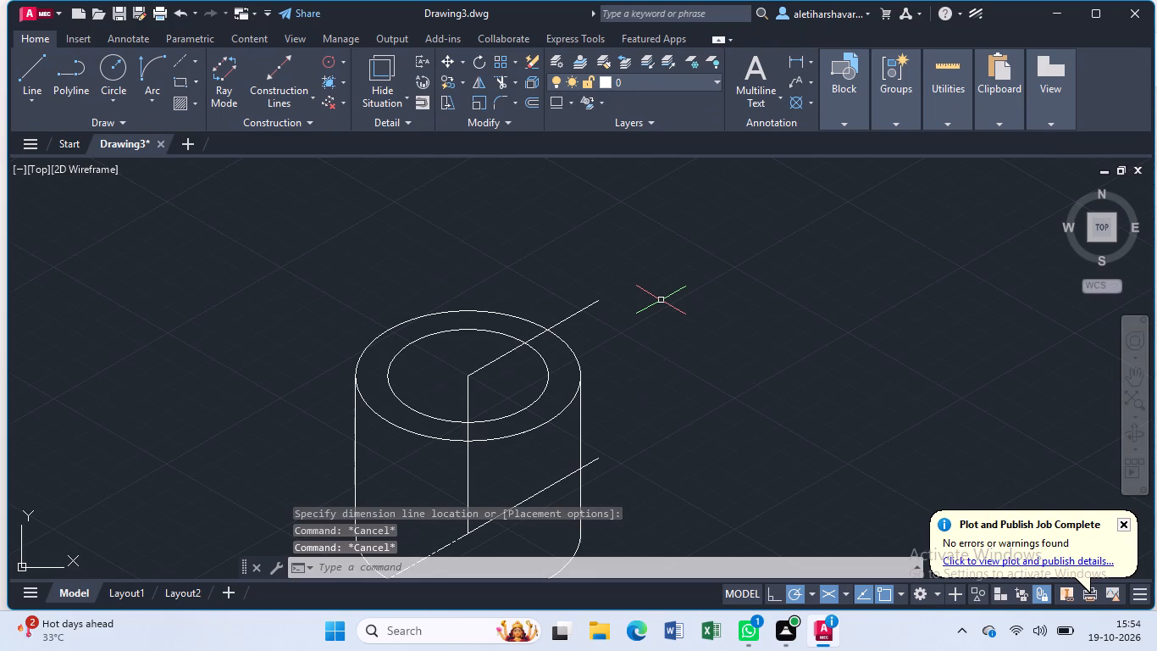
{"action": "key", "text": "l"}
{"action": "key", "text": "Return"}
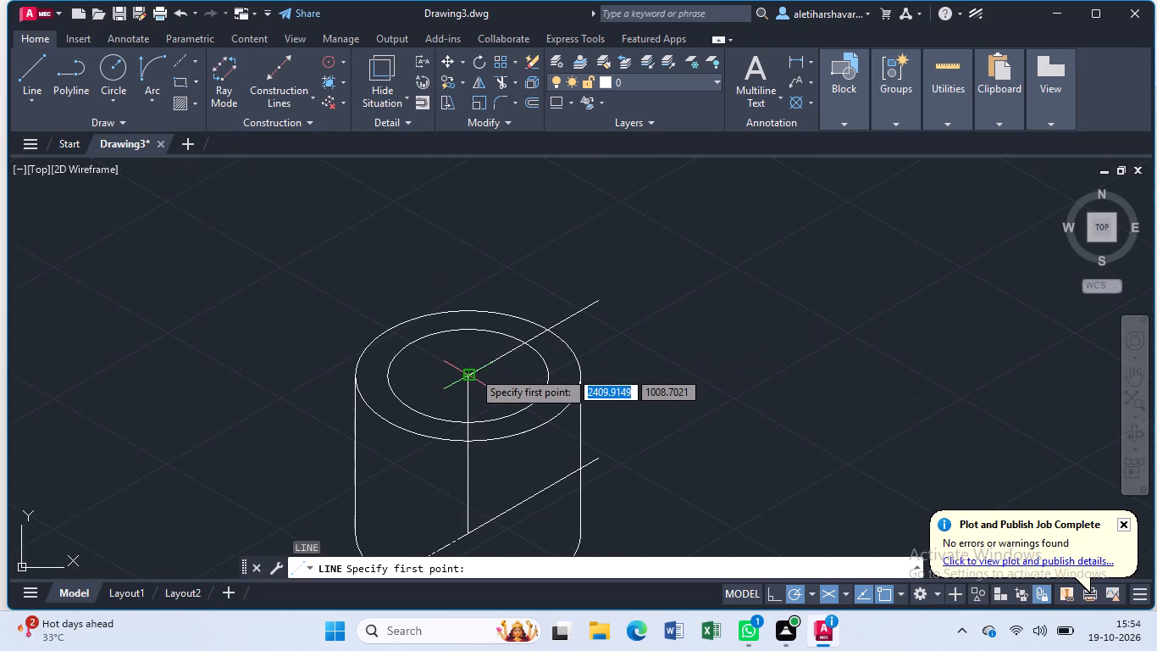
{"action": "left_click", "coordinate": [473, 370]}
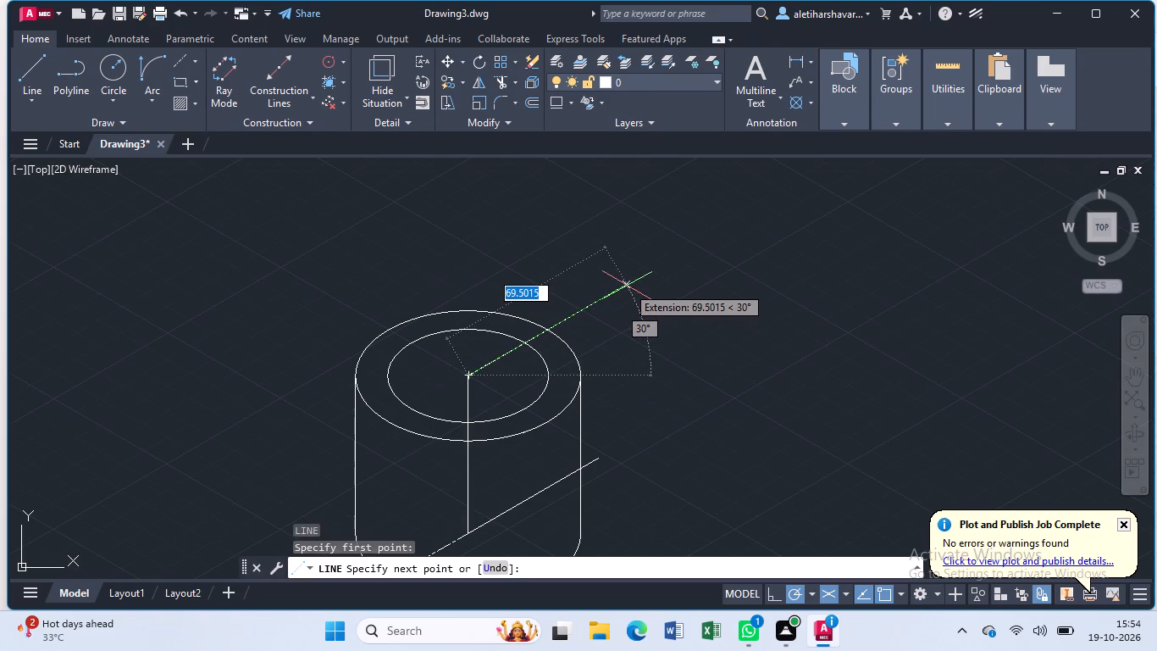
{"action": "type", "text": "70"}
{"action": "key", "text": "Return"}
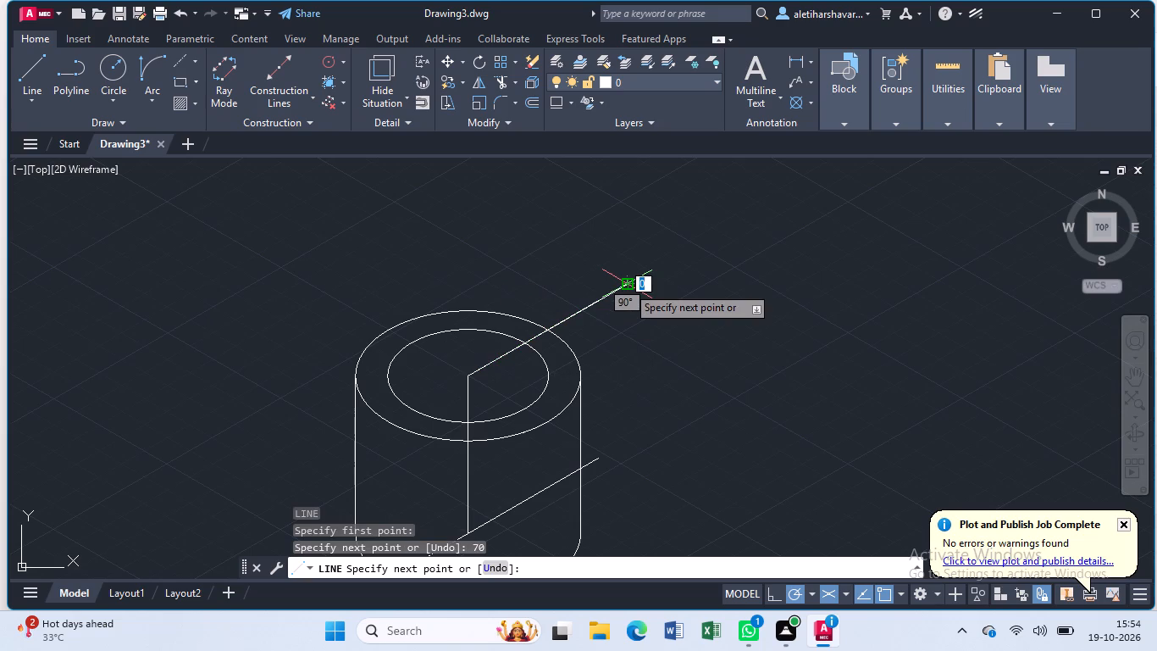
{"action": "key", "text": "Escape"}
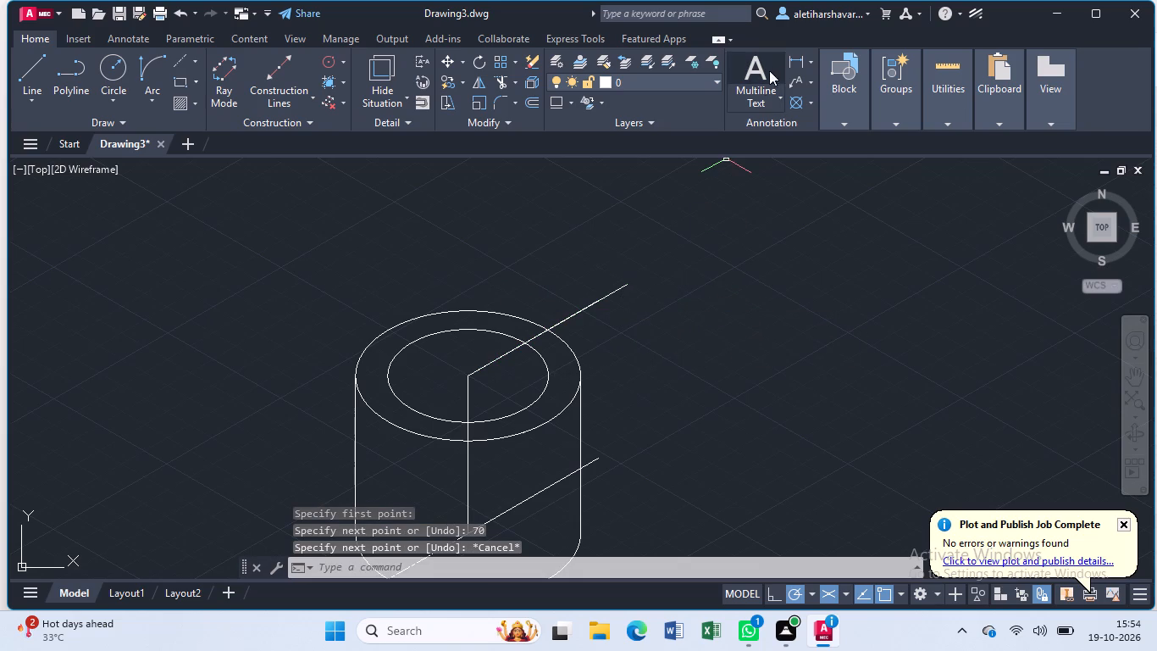
Check the horizontal distance spanned by the 70-unit line with a temporary horizontal dimension.
{"action": "left_click", "coordinate": [793, 62]}
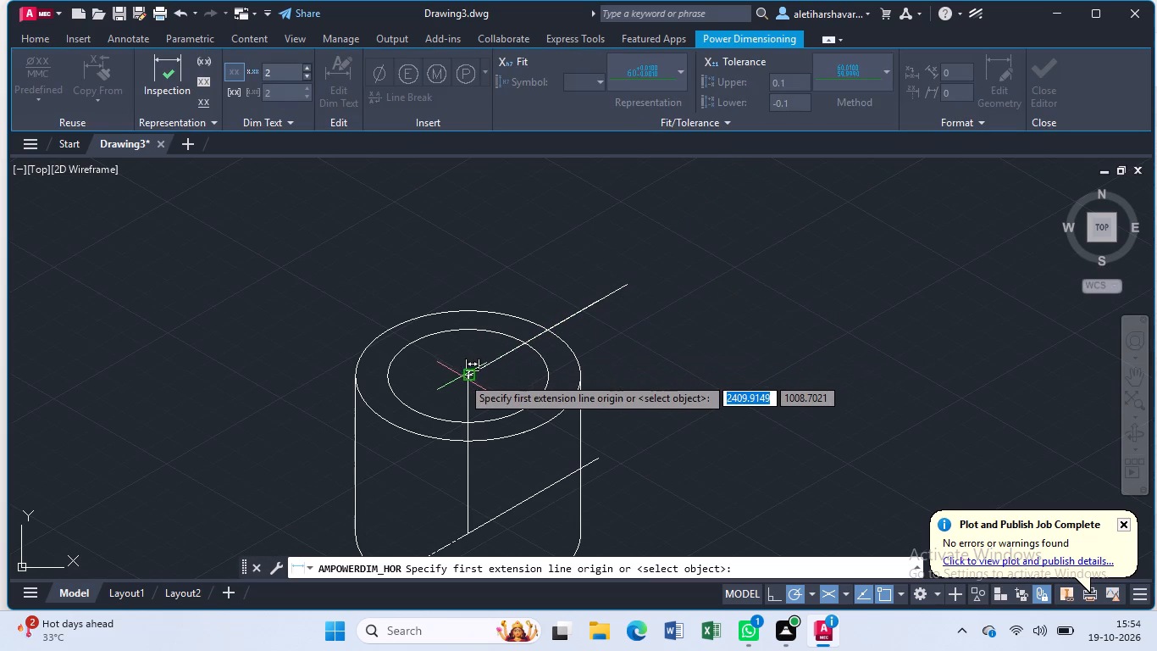
{"action": "left_click", "coordinate": [467, 376]}
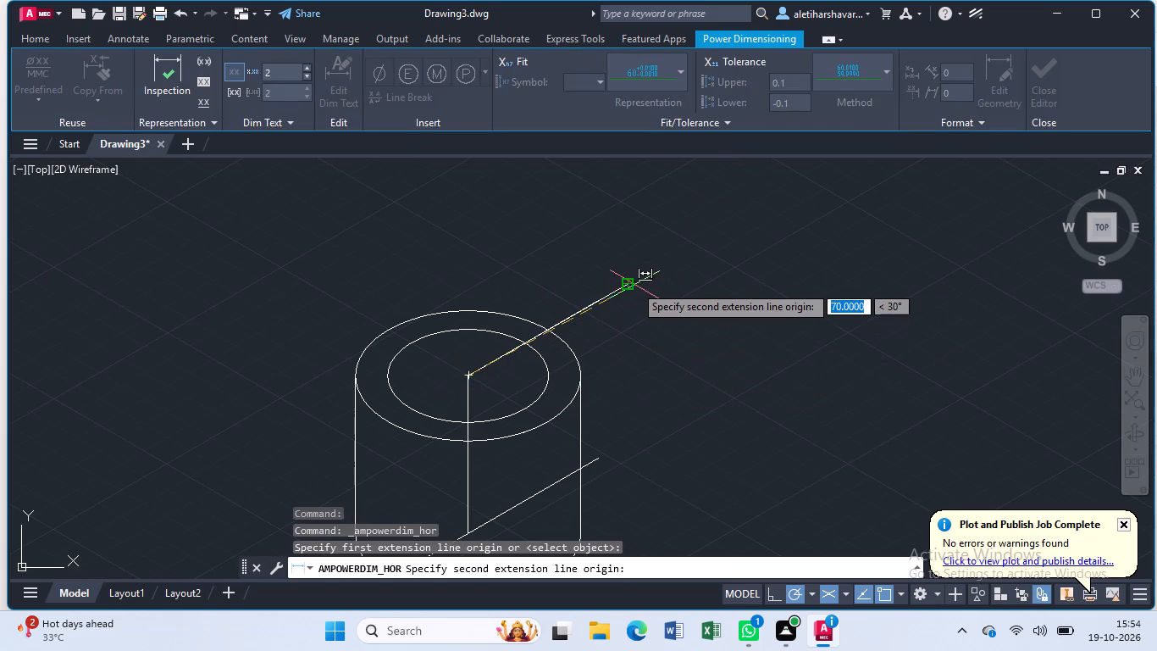
{"action": "left_click", "coordinate": [628, 285]}
{"action": "left_click", "coordinate": [621, 250]}
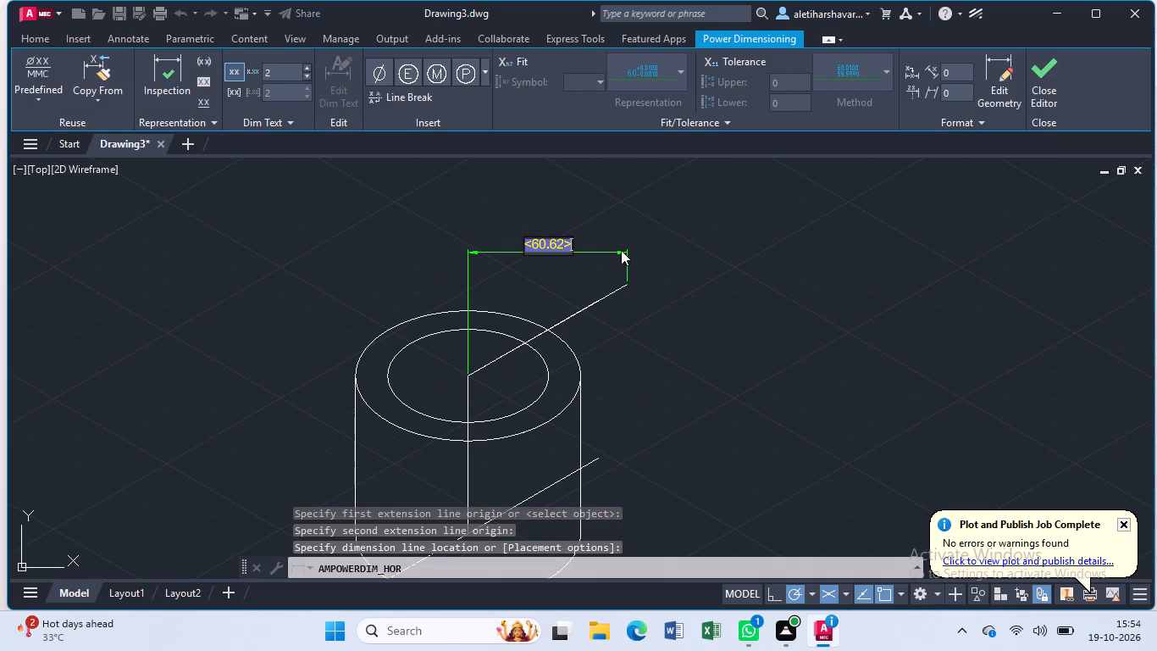
{"action": "key", "text": "Escape"}
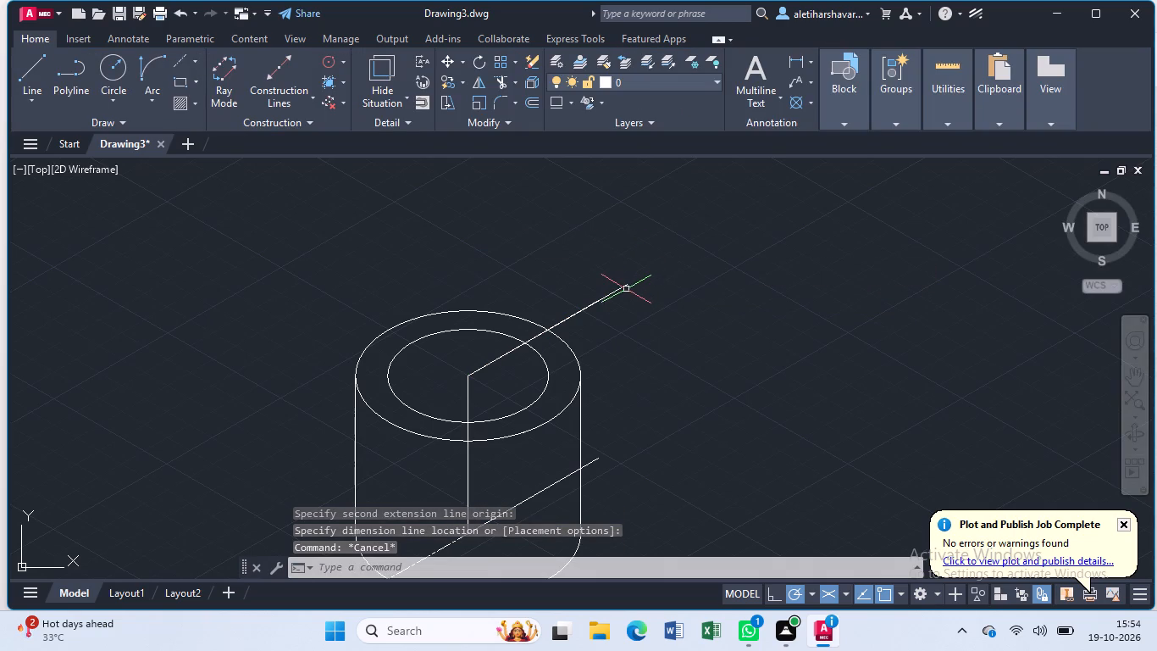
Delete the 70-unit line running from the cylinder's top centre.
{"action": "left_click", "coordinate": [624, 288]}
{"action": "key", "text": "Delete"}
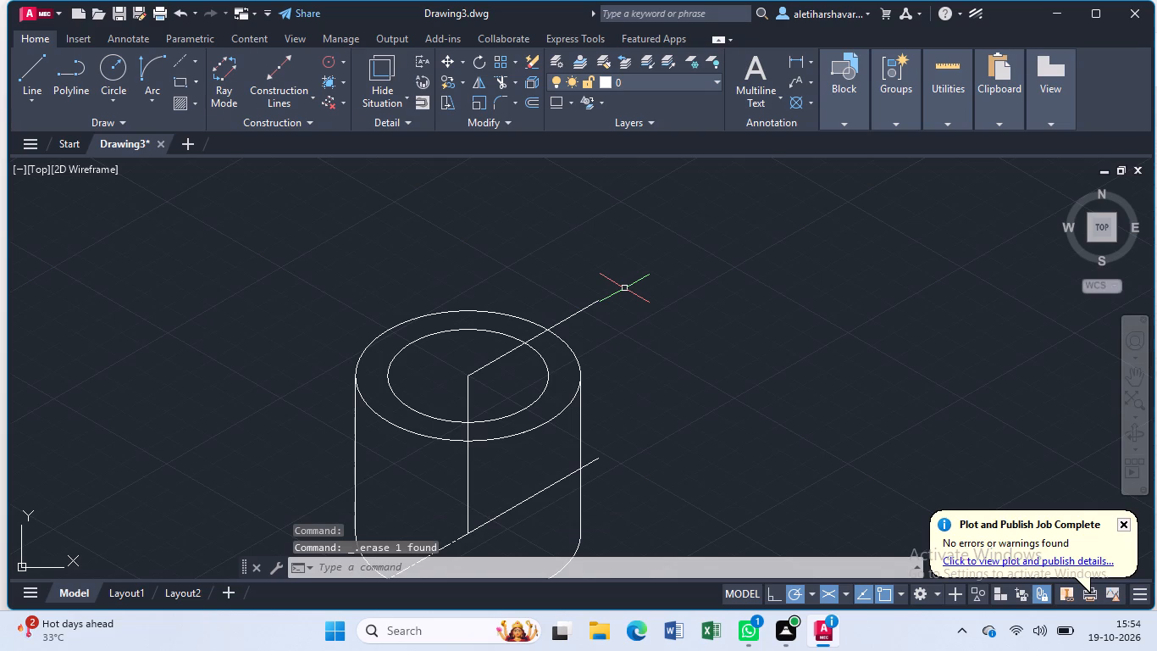
Draw a 67-unit line at 30° from the centre of the cylinder's top isocircles.
{"action": "key", "text": "l"}
{"action": "key", "text": "Return"}
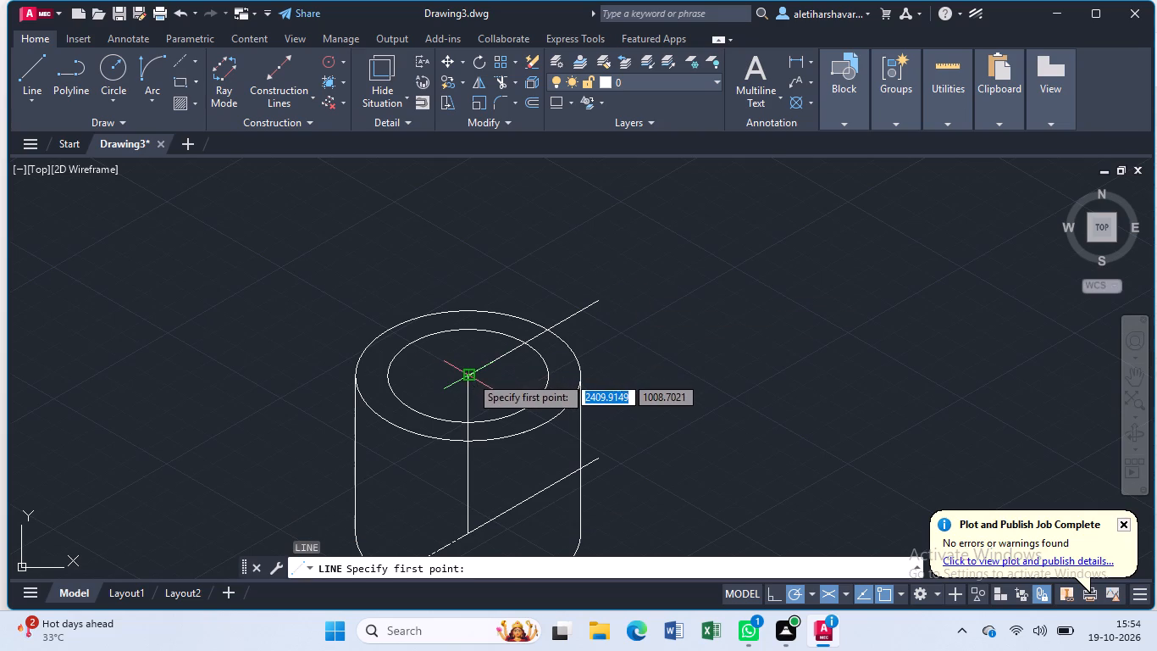
{"action": "left_click", "coordinate": [470, 376]}
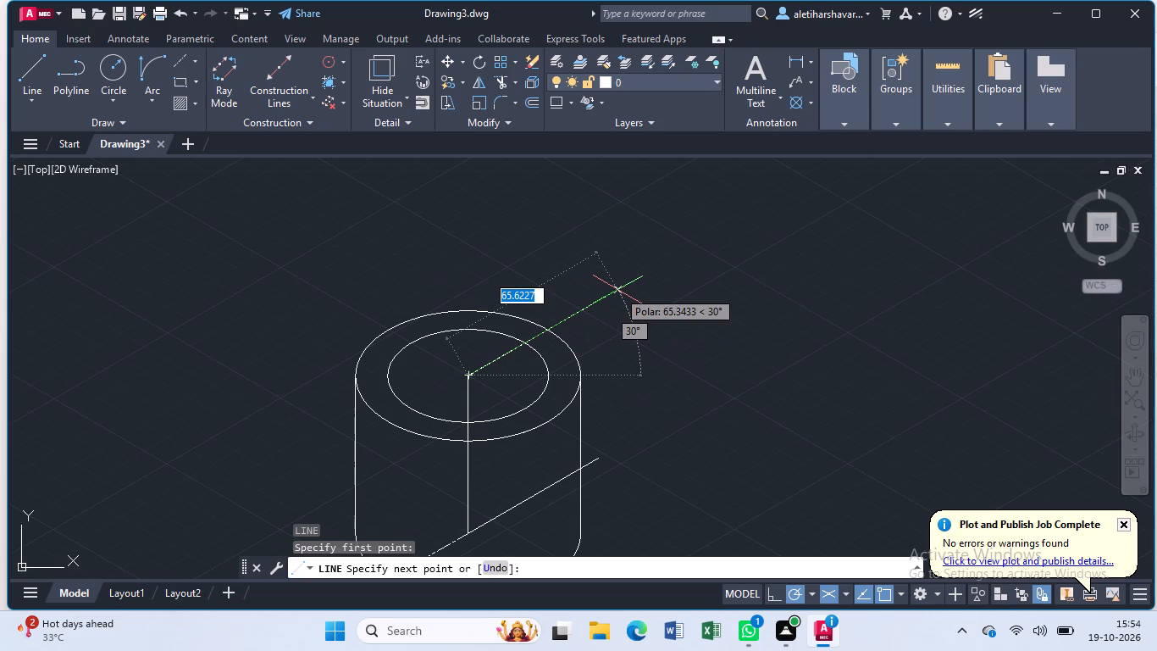
{"action": "type", "text": "67"}
{"action": "key", "text": "Return"}
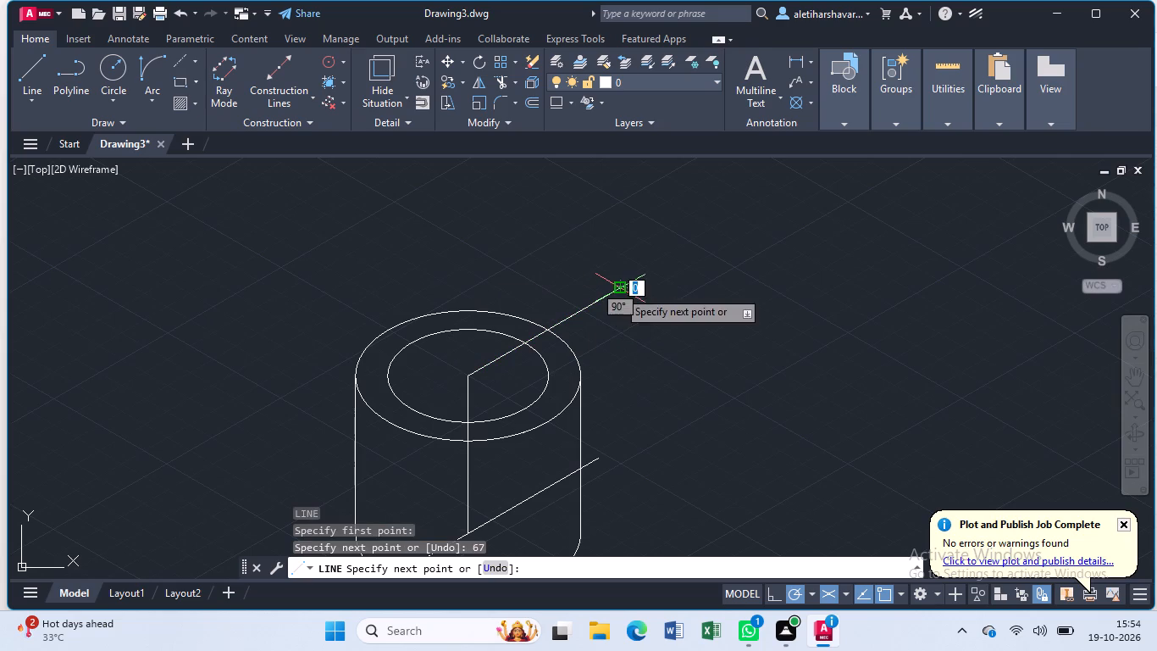
{"action": "key", "text": "Escape"}
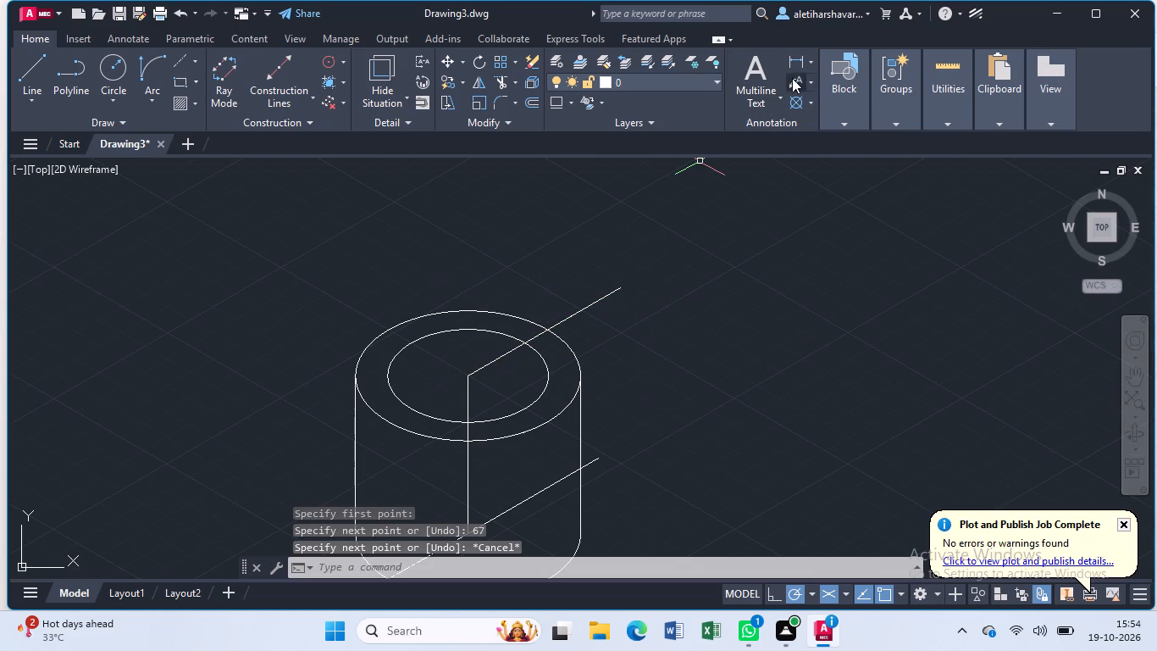
Check the horizontal distance spanned by the 67-unit line with a temporary horizontal dimension.
{"action": "left_click", "coordinate": [795, 62]}
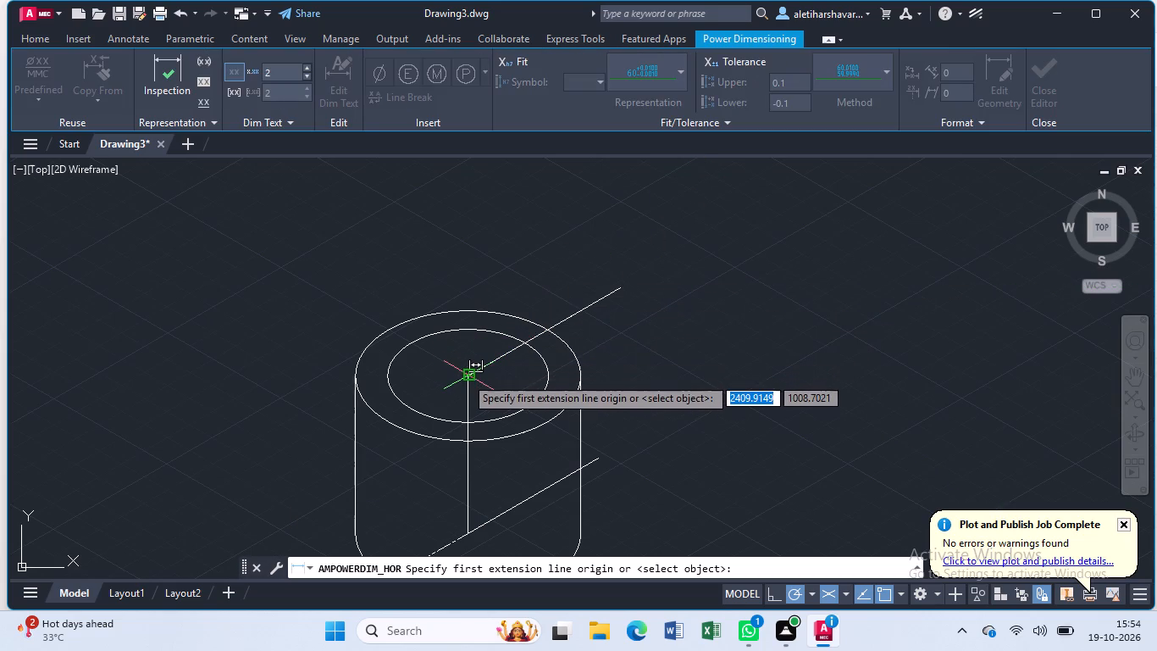
{"action": "left_click", "coordinate": [465, 376]}
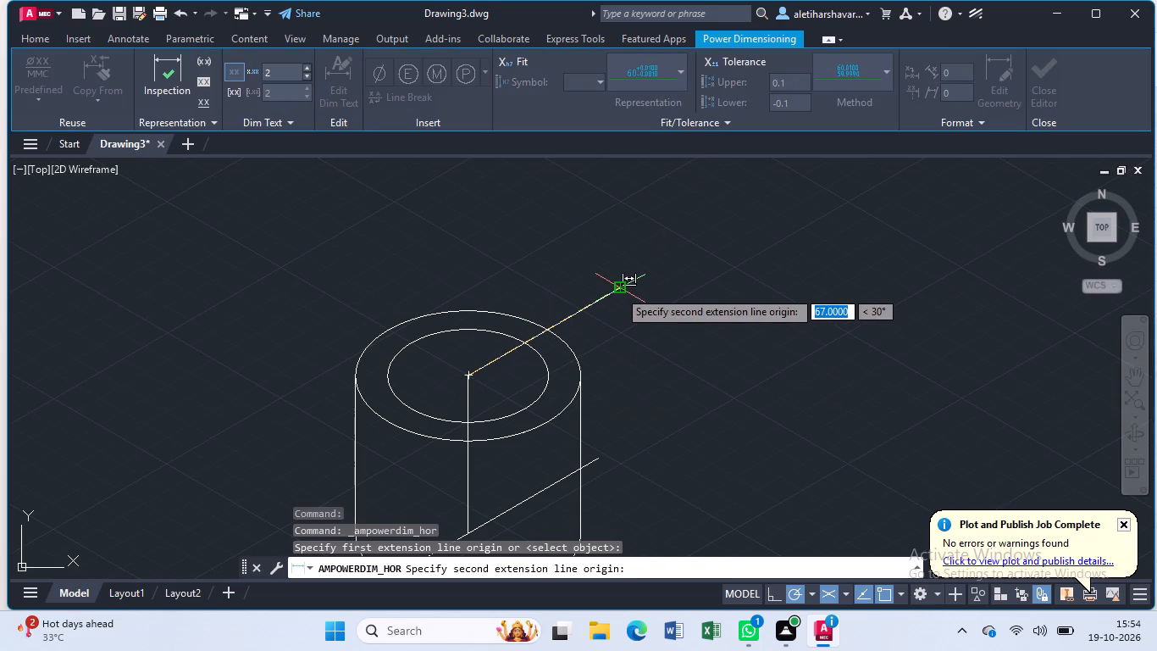
{"action": "left_click", "coordinate": [618, 290]}
{"action": "left_click", "coordinate": [600, 253]}
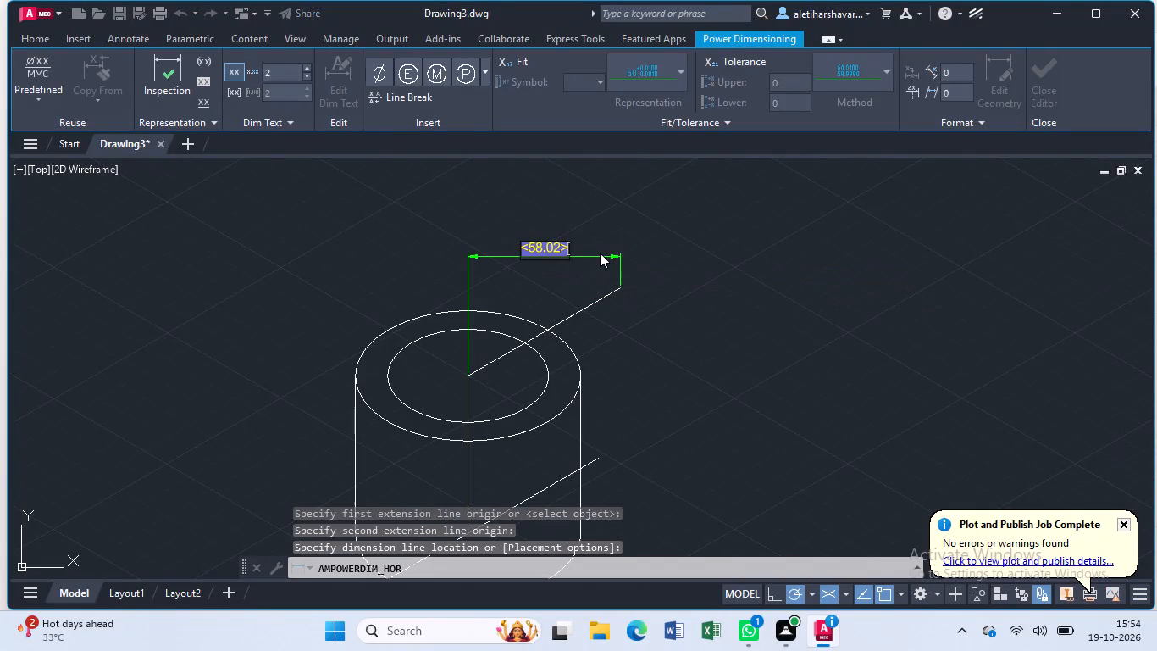
{"action": "key", "text": "Escape"}
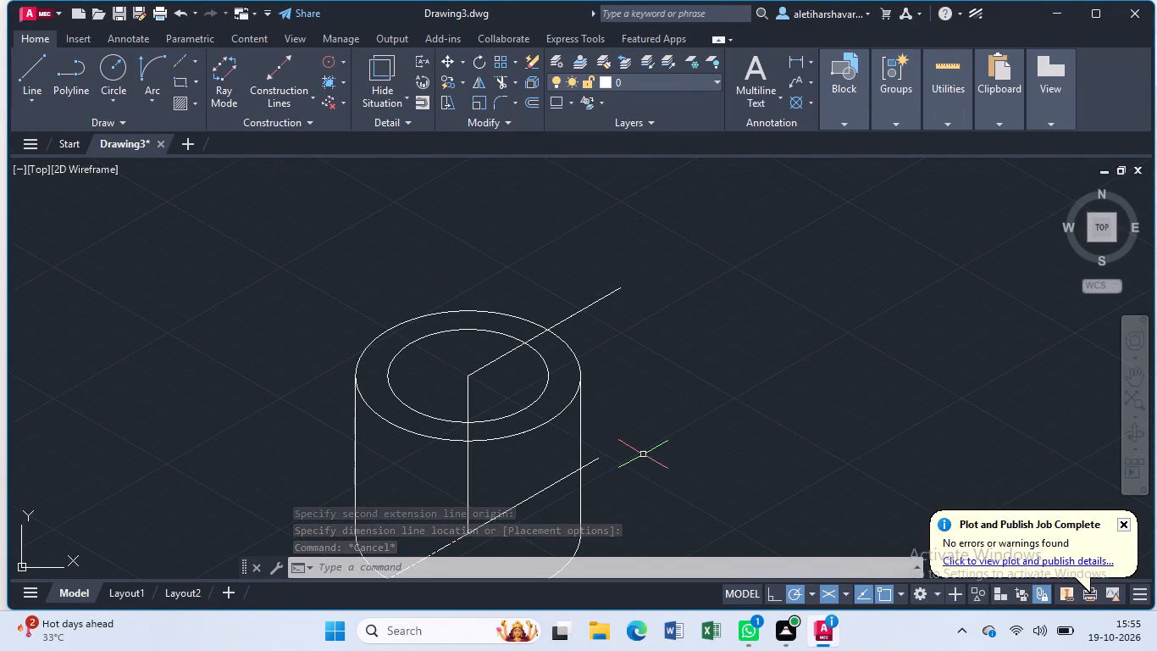
Draw a vertical construction line about 88 units long straight down from the outer end of the 67-unit line.
{"action": "key", "text": "l"}
{"action": "key", "text": "Return"}
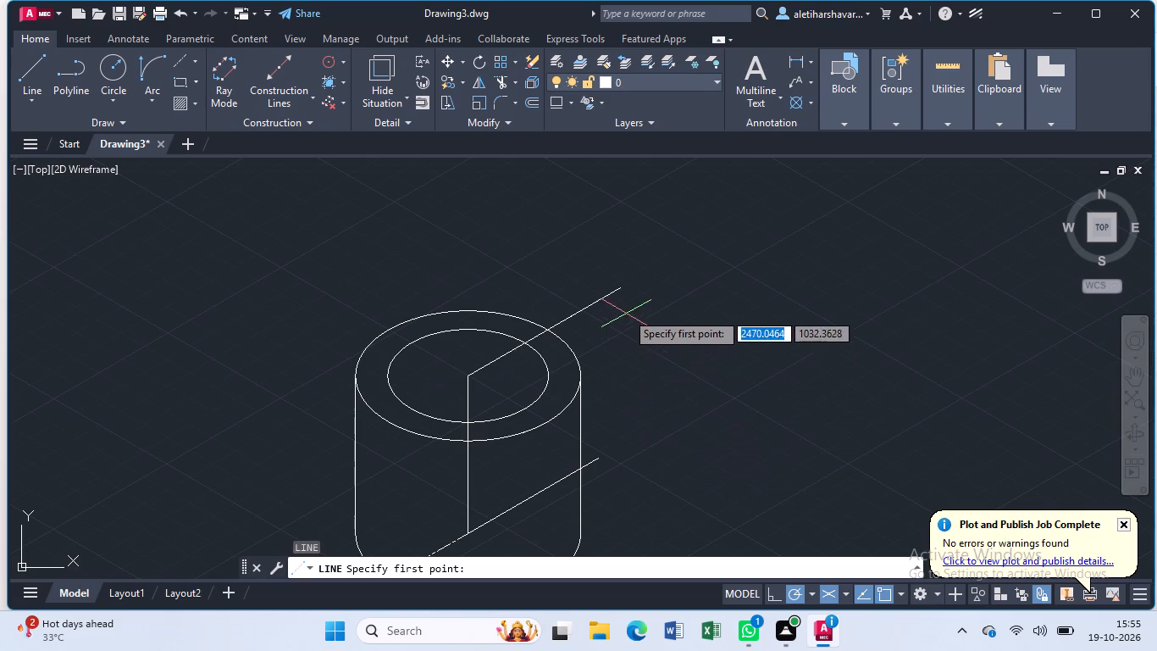
{"action": "left_click", "coordinate": [624, 289]}
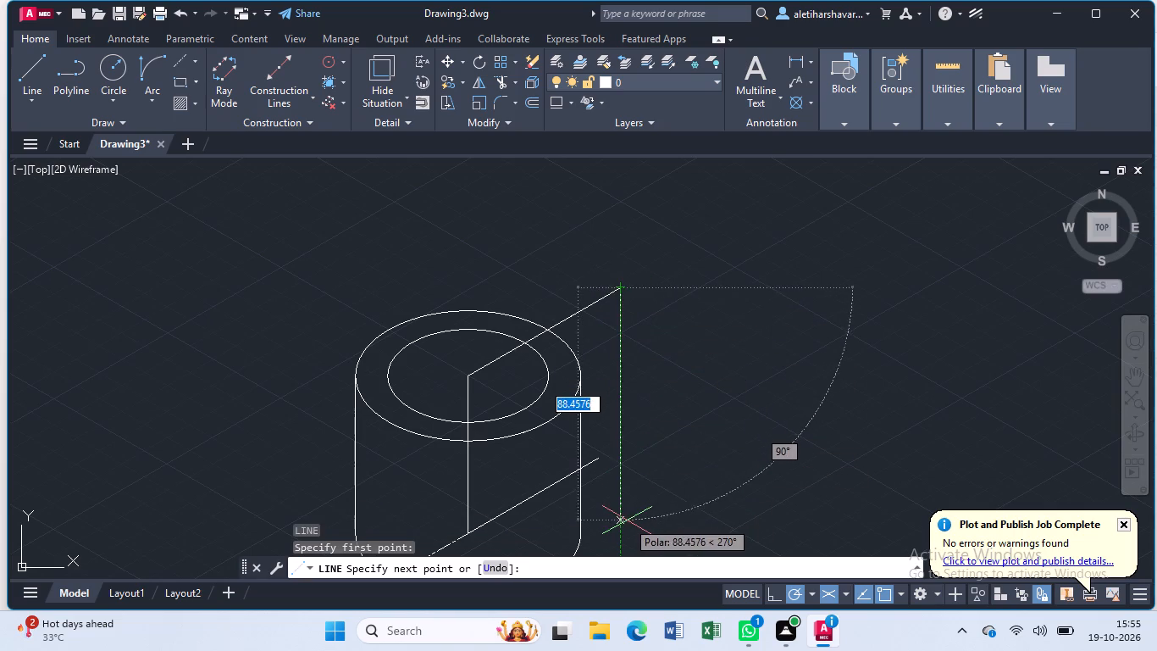
{"action": "left_click", "coordinate": [627, 520]}
{"action": "key", "text": "Escape"}
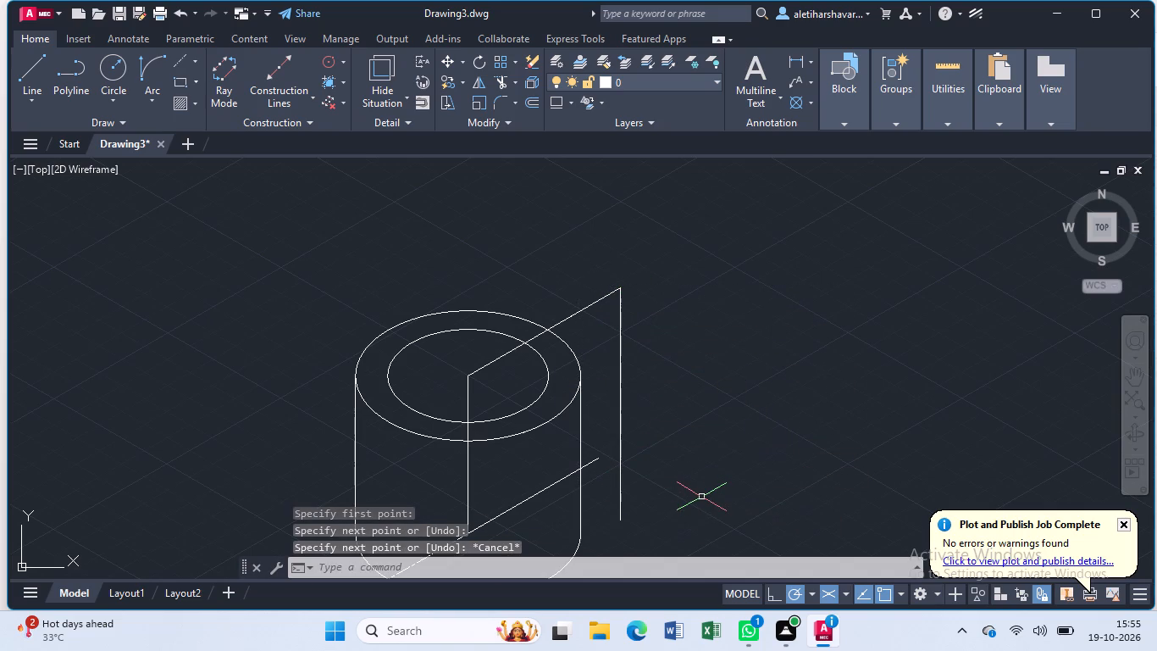
Extend the 30° base line to the vertical construction line and trim the vertical line's excess below their intersection.
{"action": "key", "text": "t"}
{"action": "key", "text": "r"}
{"action": "key", "text": "Return"}
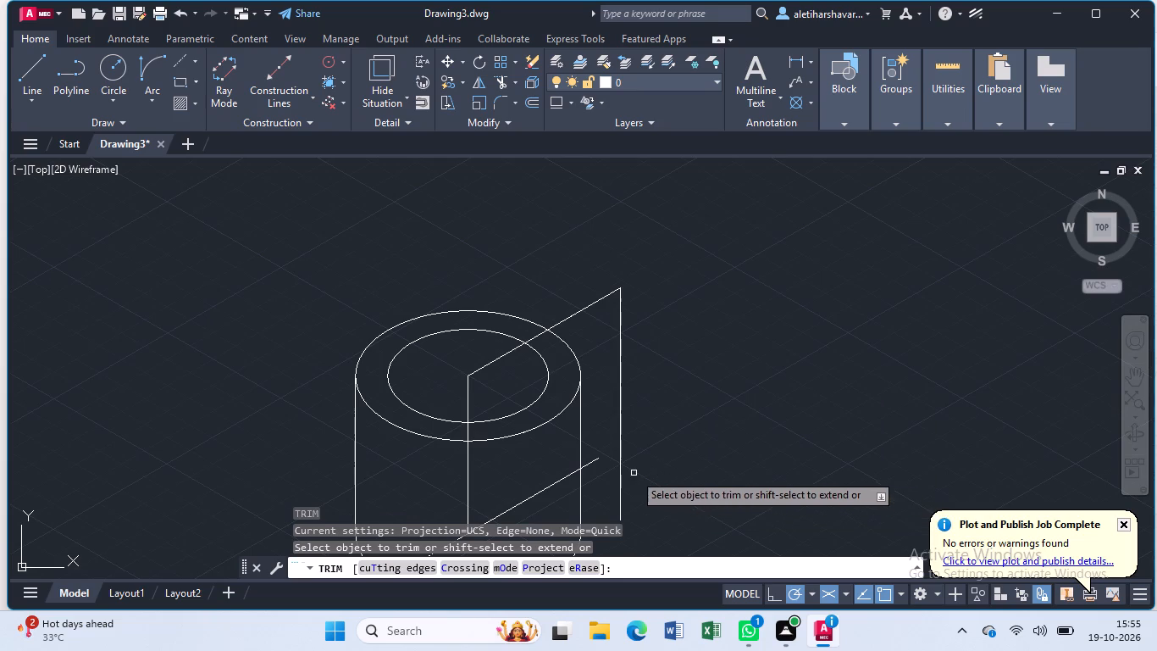
{"action": "left_click", "coordinate": [593, 459], "text": "shift"}
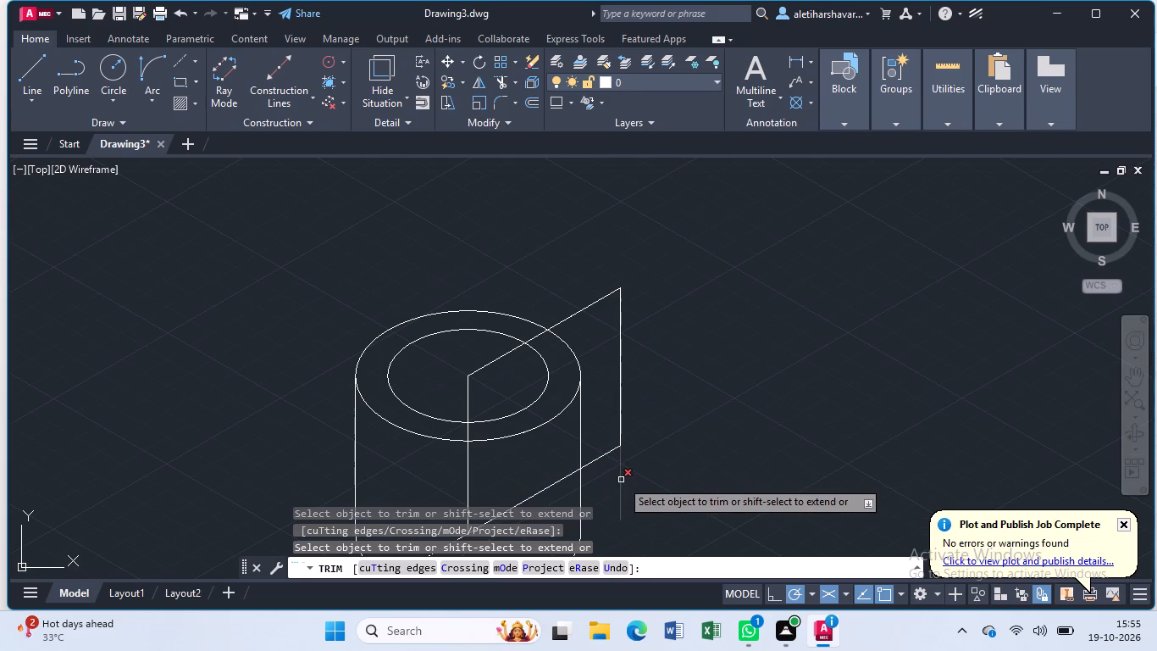
{"action": "left_click", "coordinate": [621, 480]}
{"action": "key", "text": "Escape"}
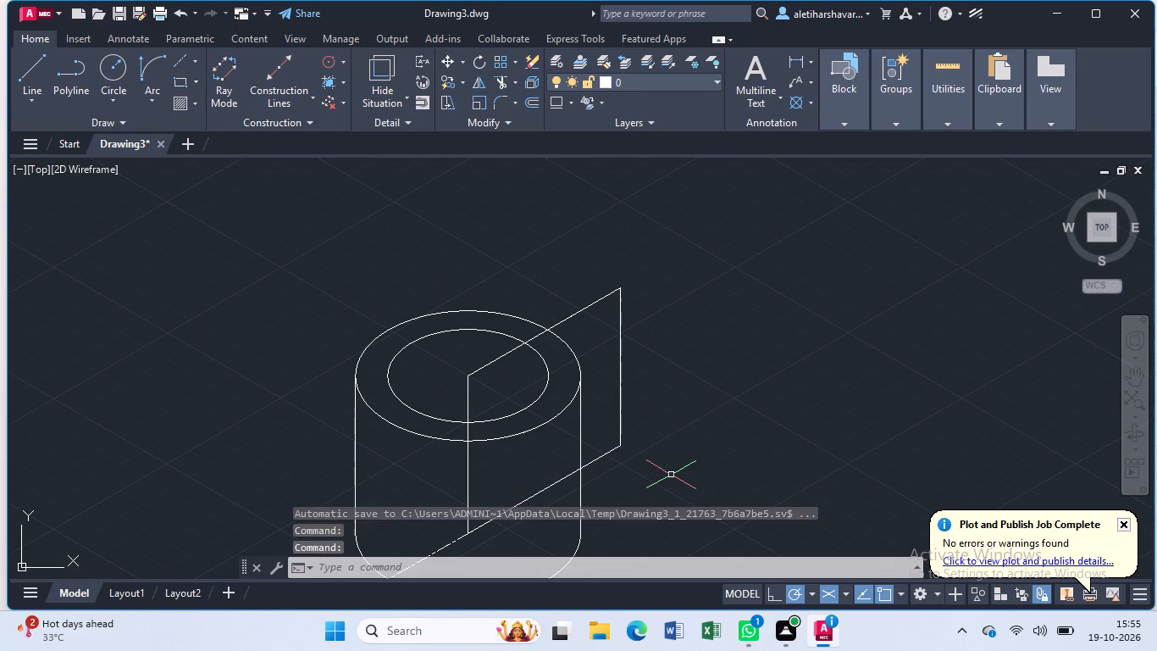
Copy the small hole's isocircle and inner depth arc from the hole's centre to the far end of the extended base line.
{"action": "scroll", "coordinate": [671, 473], "scroll_direction": "down", "scroll_amount": 2}
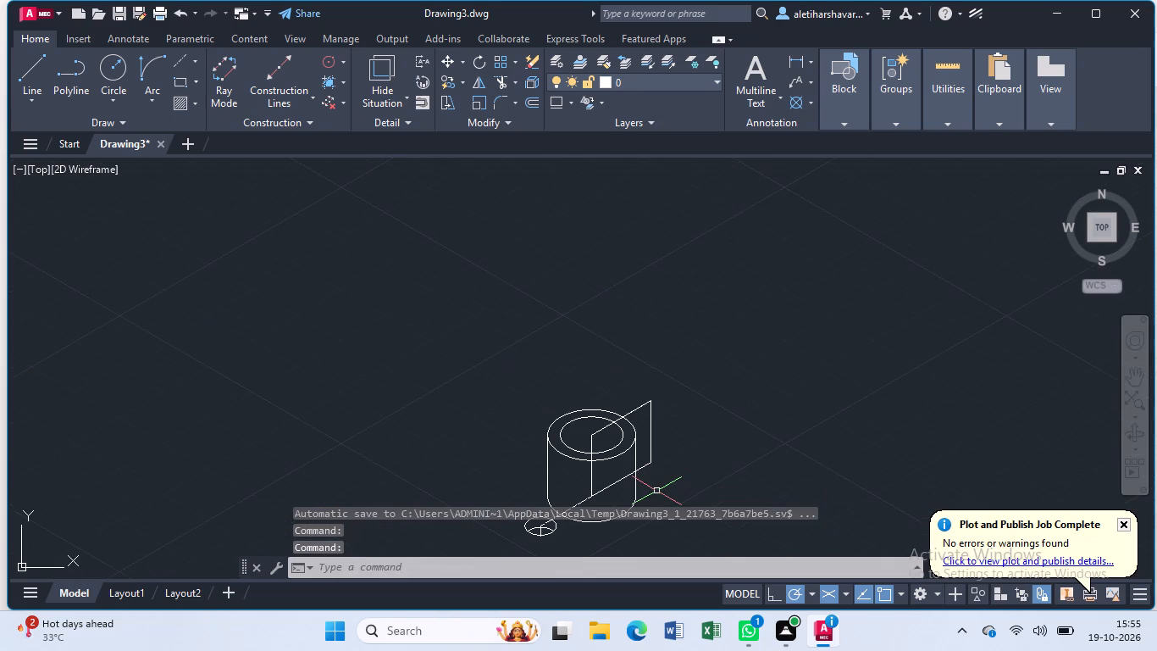
{"action": "middle_click_drag", "start_coordinate": [656, 492], "coordinate": [625, 373]}
{"action": "scroll", "coordinate": [625, 373], "scroll_direction": "up", "scroll_amount": 1}
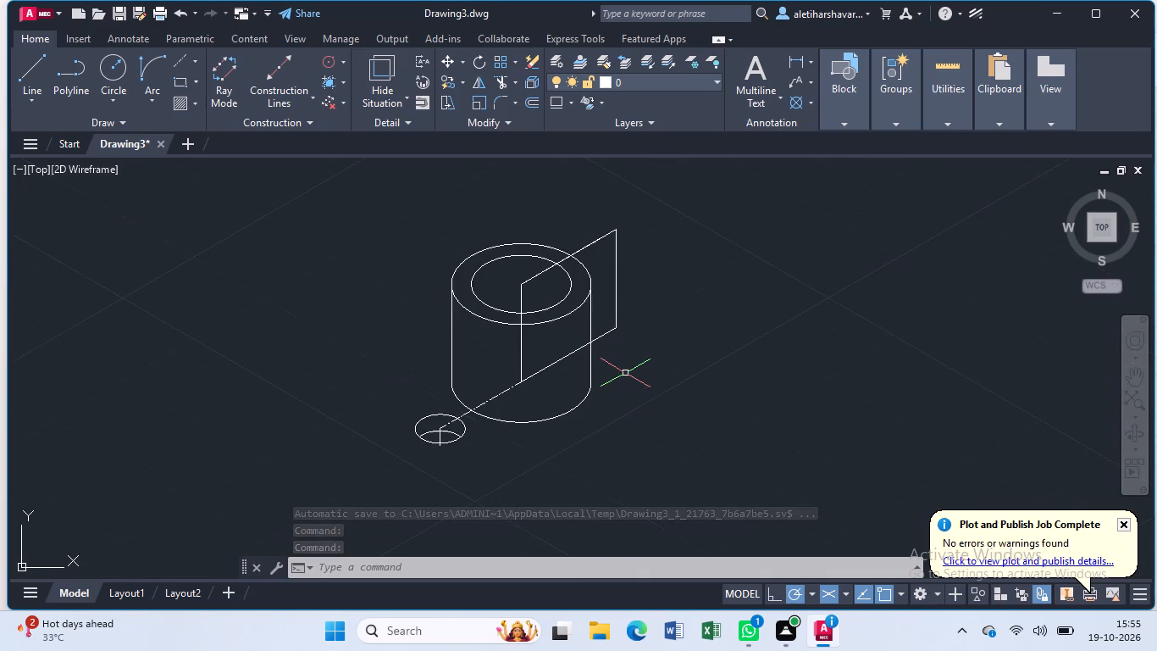
{"action": "scroll", "coordinate": [625, 373], "scroll_direction": "up", "scroll_amount": 1}
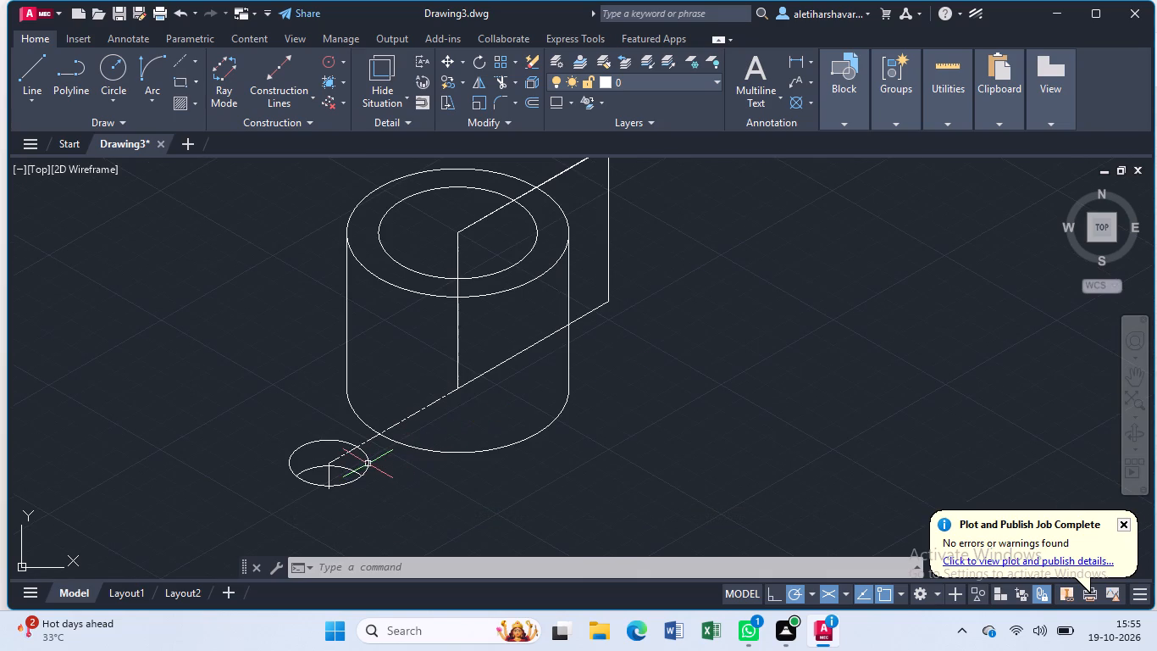
{"action": "left_click", "coordinate": [370, 463]}
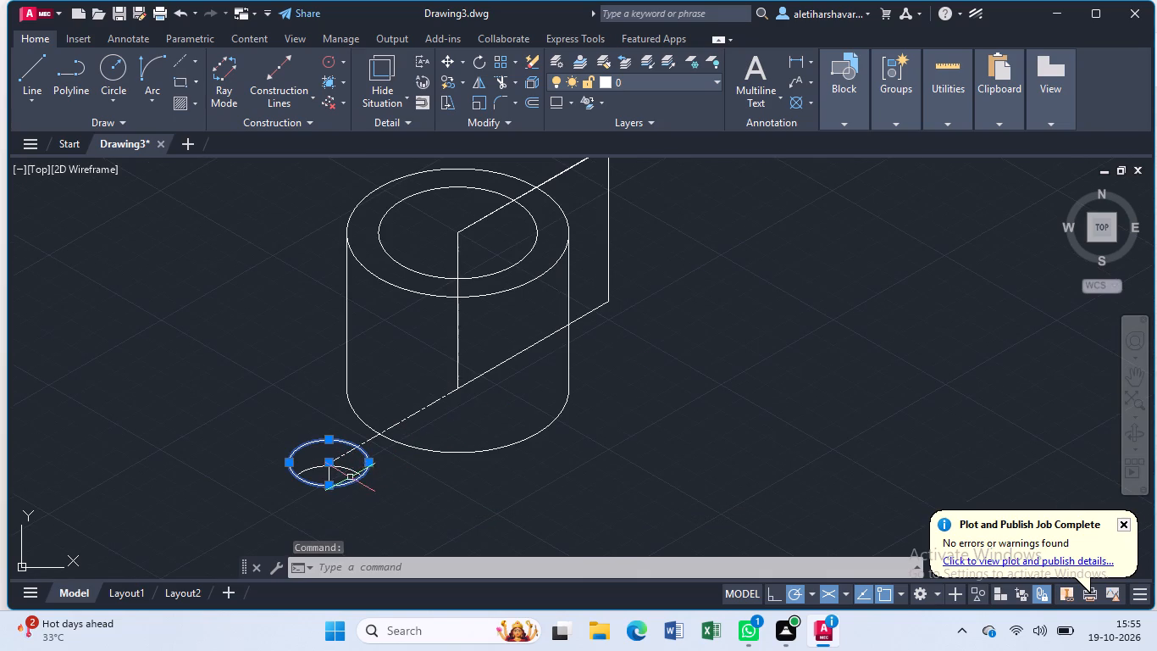
{"action": "left_click", "coordinate": [354, 473]}
{"action": "key", "text": "c"}
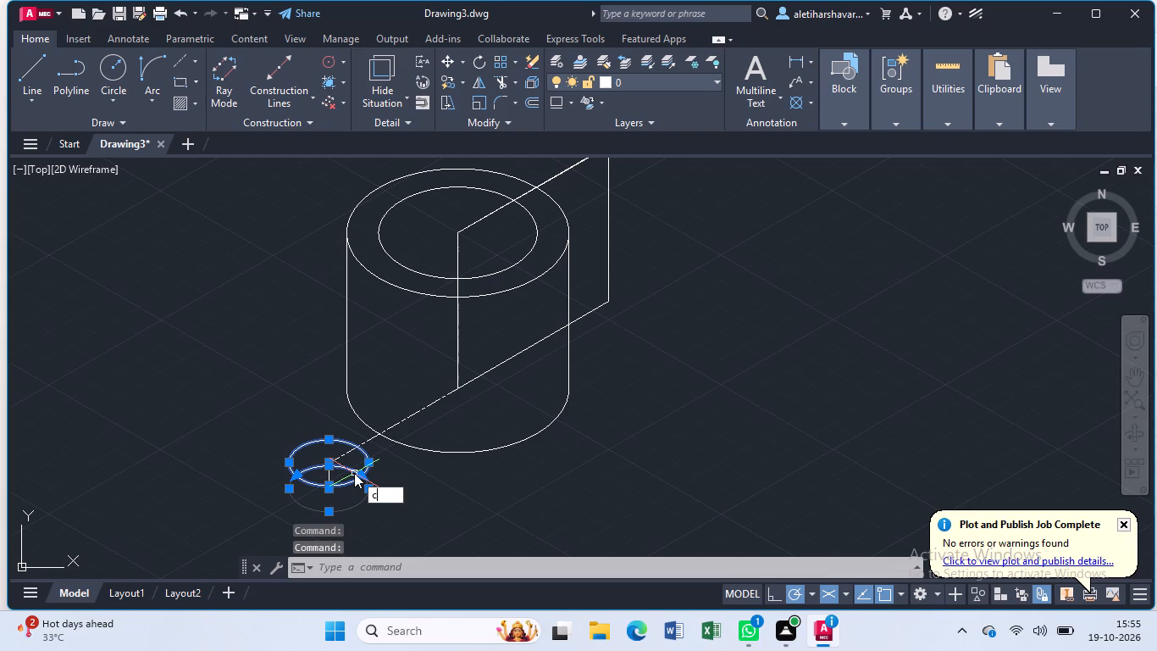
{"action": "key", "text": "o"}
{"action": "key", "text": "Return"}
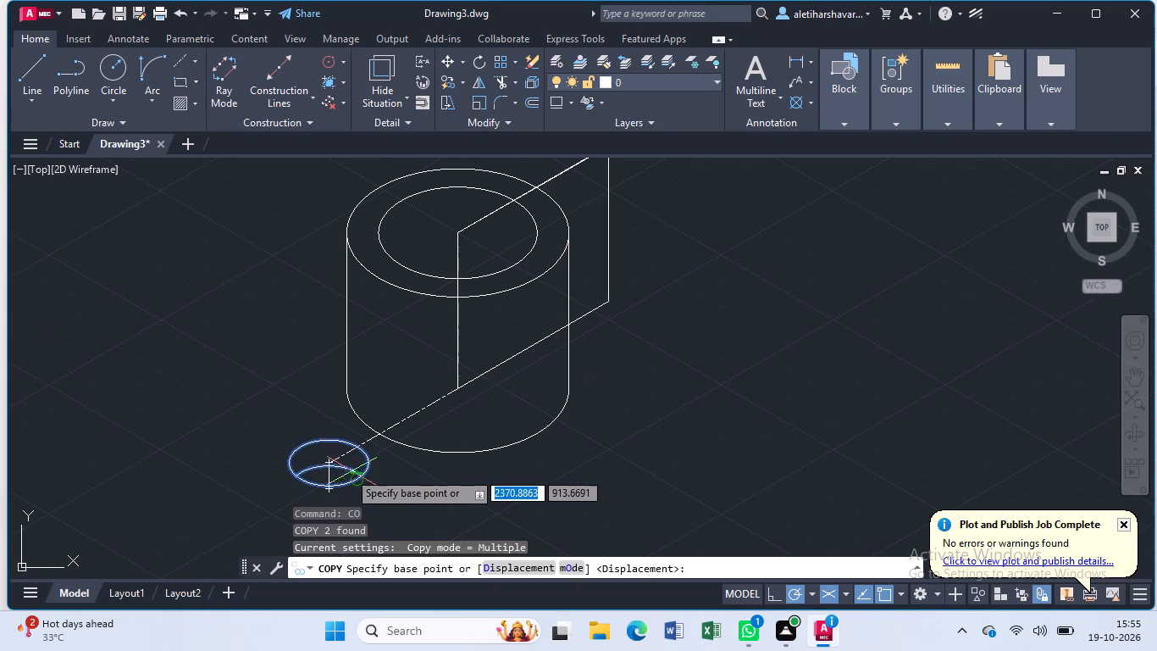
{"action": "left_click", "coordinate": [329, 462]}
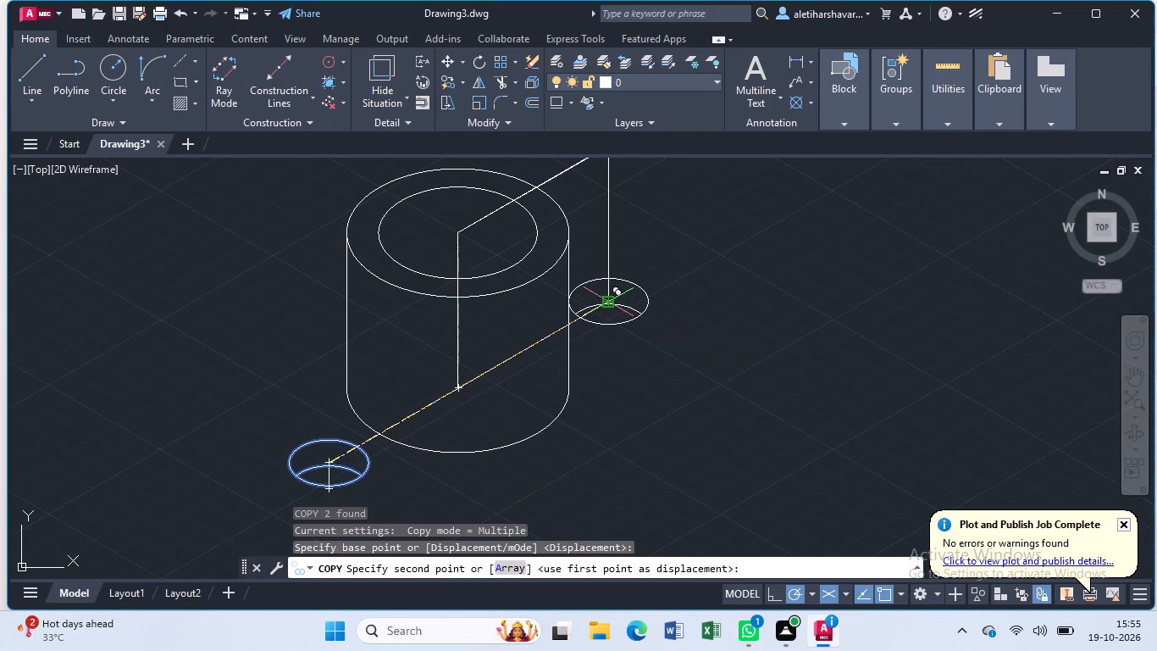
{"action": "left_click", "coordinate": [612, 305]}
{"action": "key", "text": "Escape"}
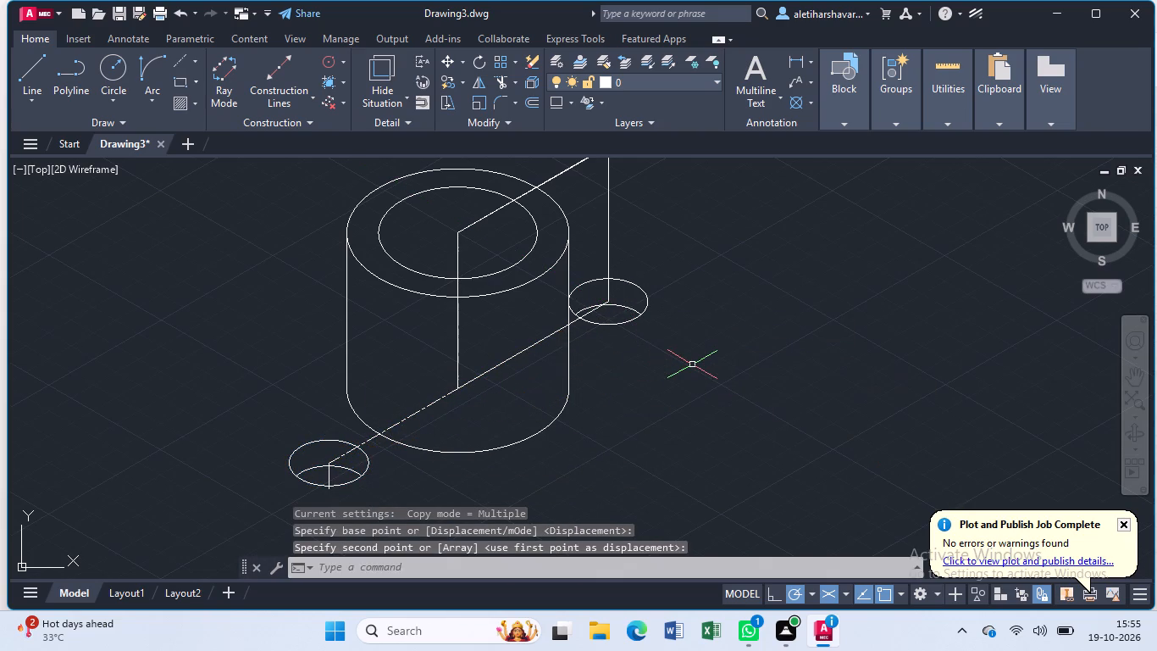
Delete the vertical construction line and the overlapping 67-unit and 57.5-unit lines from the cylinder's top centre.
{"action": "scroll", "coordinate": [686, 368], "scroll_direction": "down", "scroll_amount": 1}
{"action": "left_click", "coordinate": [638, 285]}
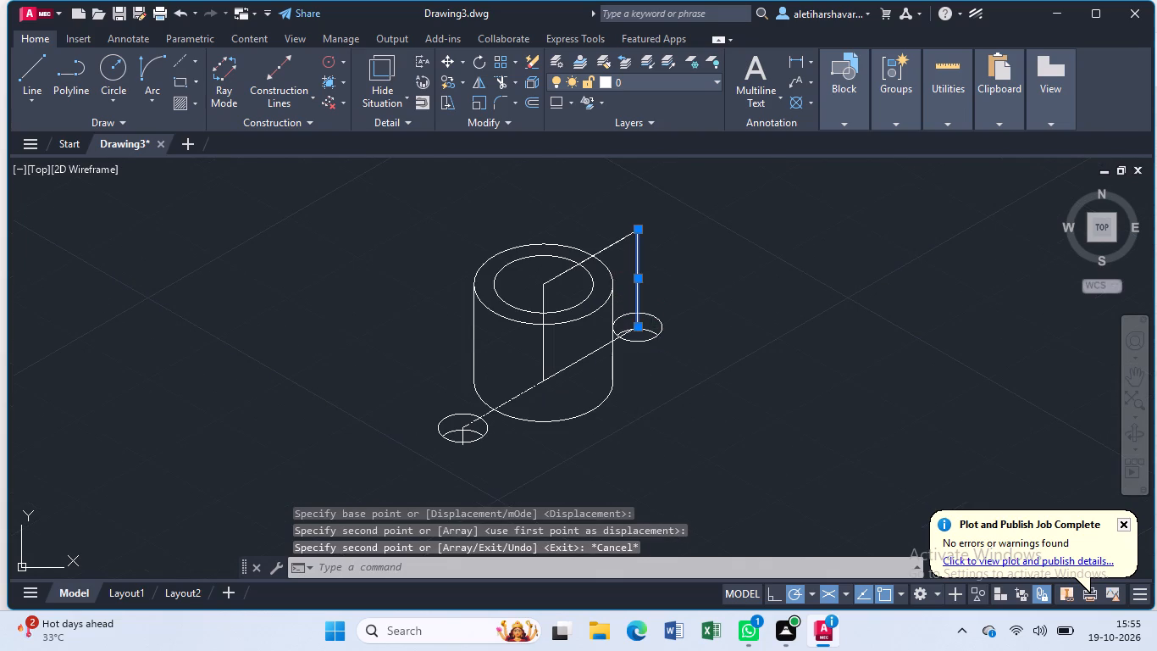
{"action": "left_click", "coordinate": [606, 251]}
{"action": "key", "text": "Delete"}
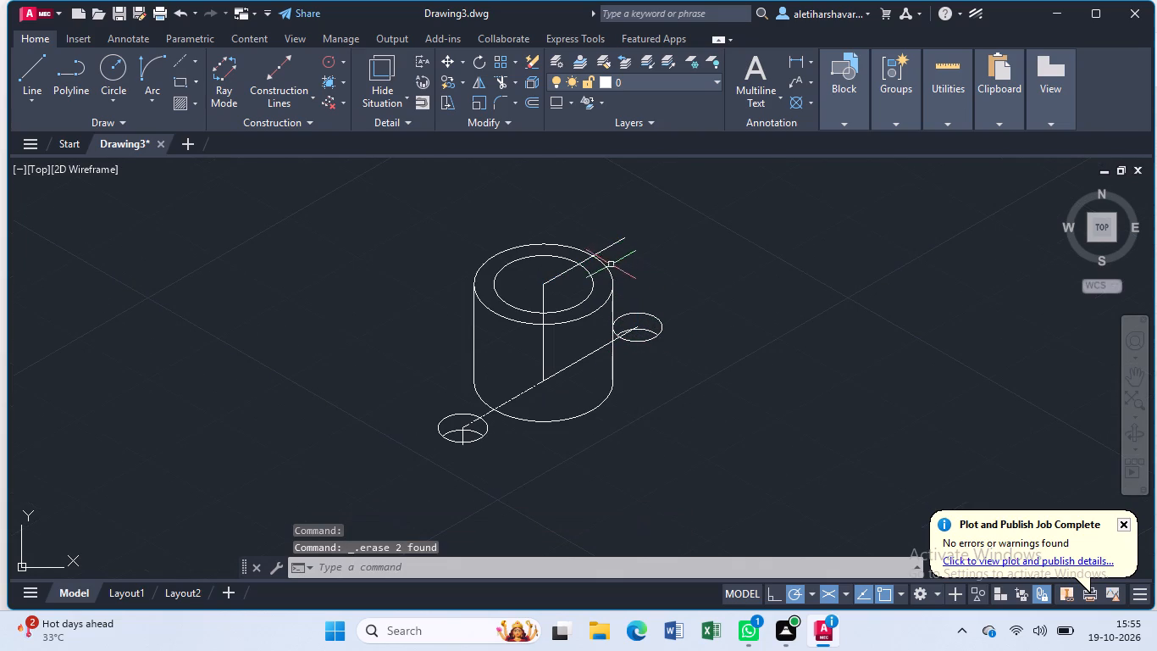
{"action": "left_click", "coordinate": [612, 242]}
{"action": "key", "text": "Delete"}
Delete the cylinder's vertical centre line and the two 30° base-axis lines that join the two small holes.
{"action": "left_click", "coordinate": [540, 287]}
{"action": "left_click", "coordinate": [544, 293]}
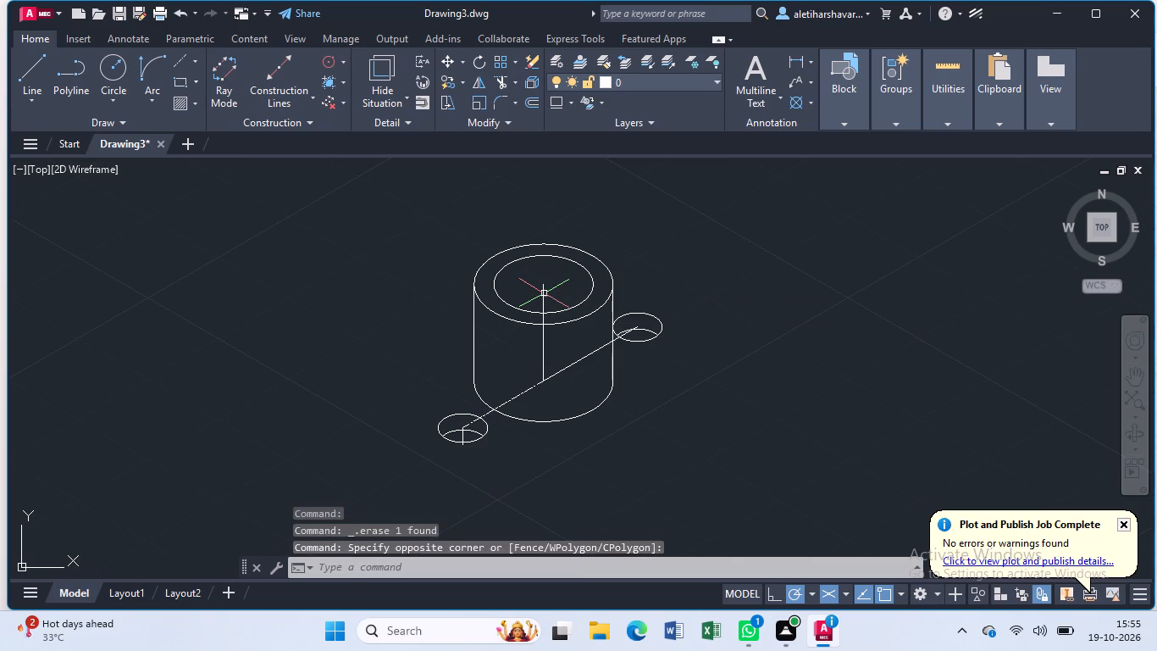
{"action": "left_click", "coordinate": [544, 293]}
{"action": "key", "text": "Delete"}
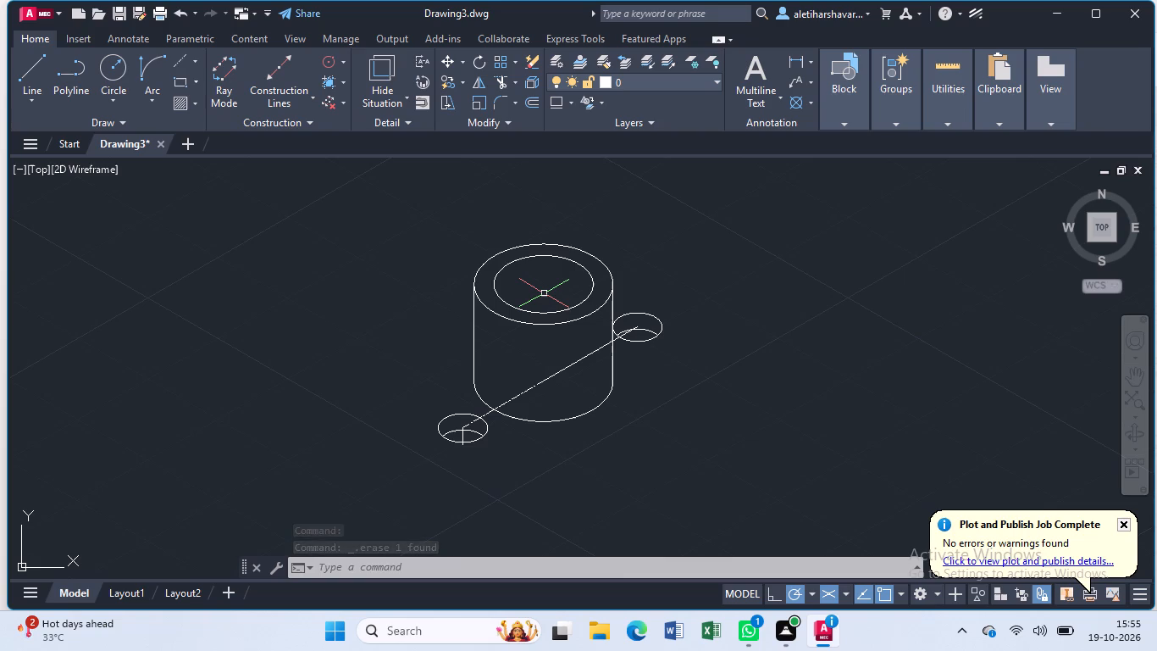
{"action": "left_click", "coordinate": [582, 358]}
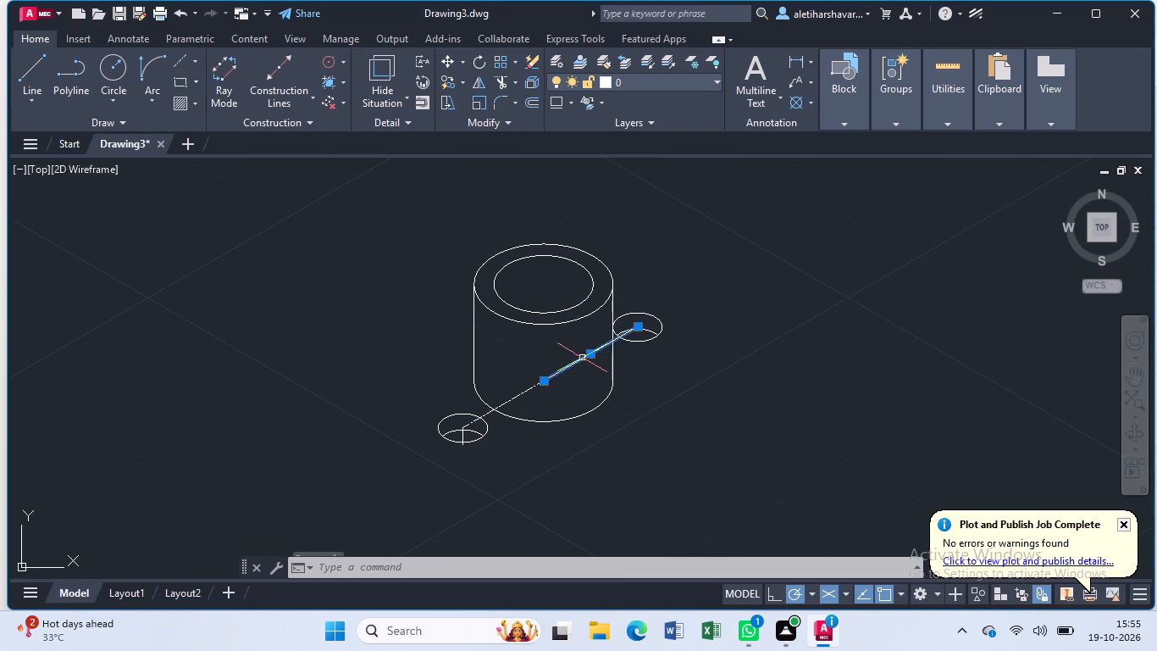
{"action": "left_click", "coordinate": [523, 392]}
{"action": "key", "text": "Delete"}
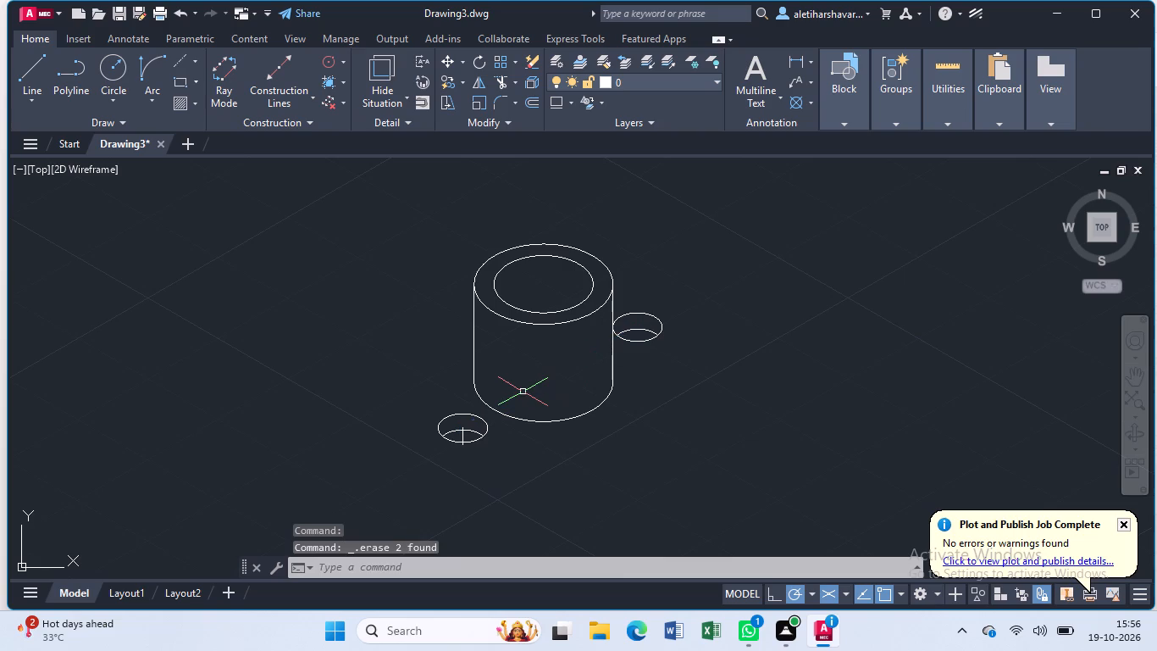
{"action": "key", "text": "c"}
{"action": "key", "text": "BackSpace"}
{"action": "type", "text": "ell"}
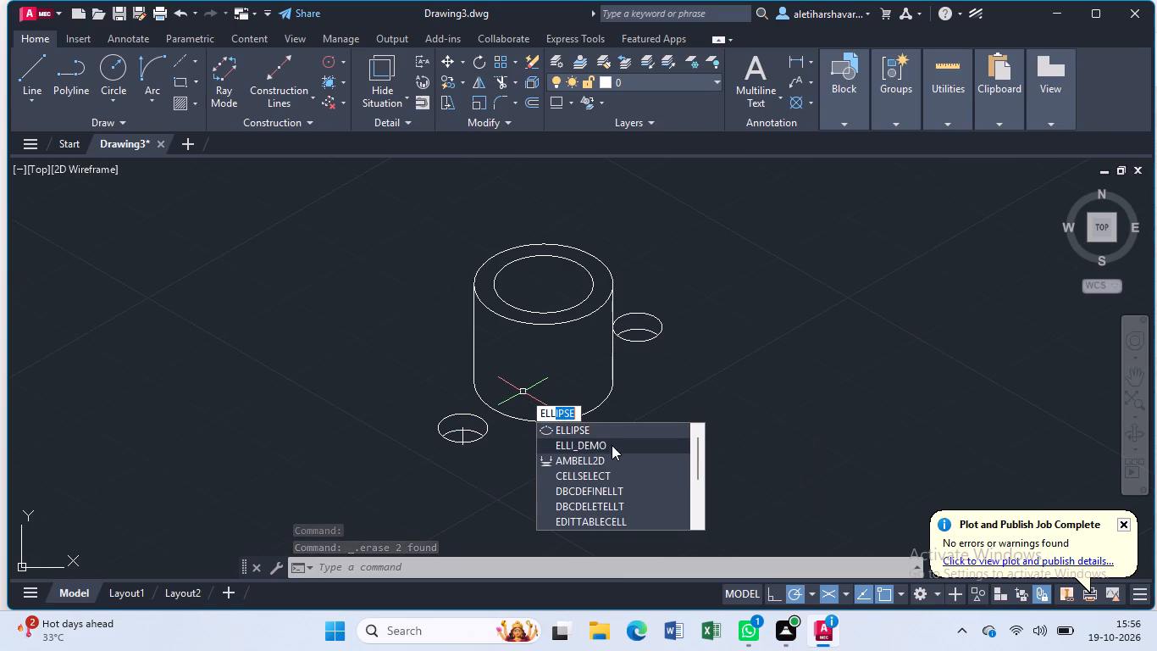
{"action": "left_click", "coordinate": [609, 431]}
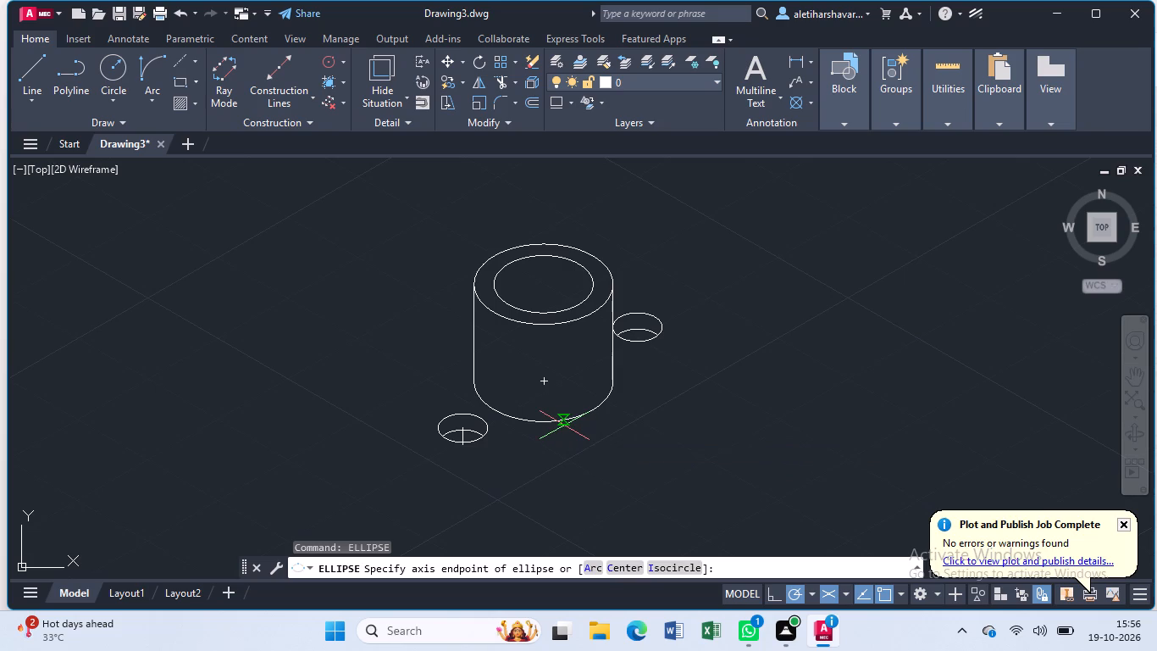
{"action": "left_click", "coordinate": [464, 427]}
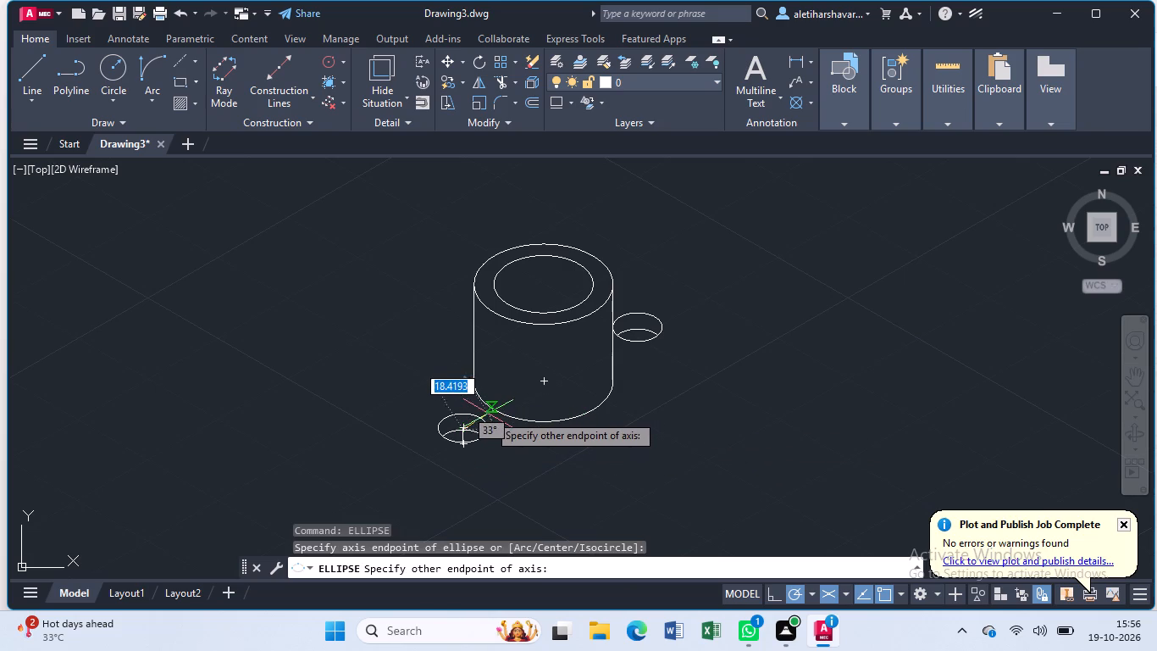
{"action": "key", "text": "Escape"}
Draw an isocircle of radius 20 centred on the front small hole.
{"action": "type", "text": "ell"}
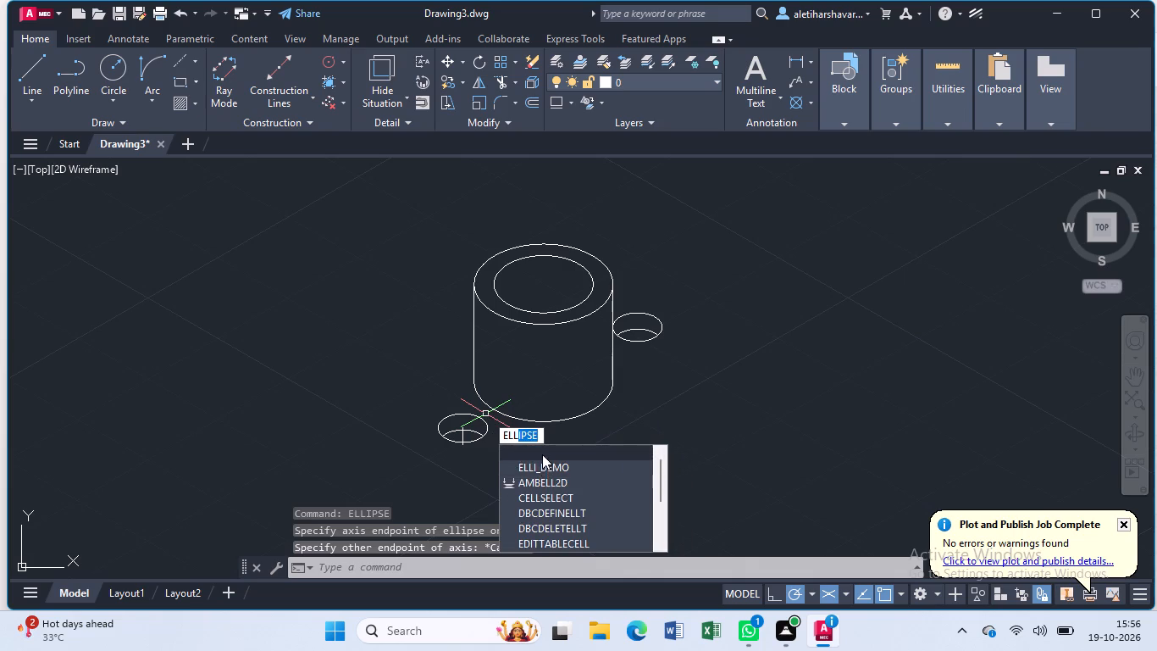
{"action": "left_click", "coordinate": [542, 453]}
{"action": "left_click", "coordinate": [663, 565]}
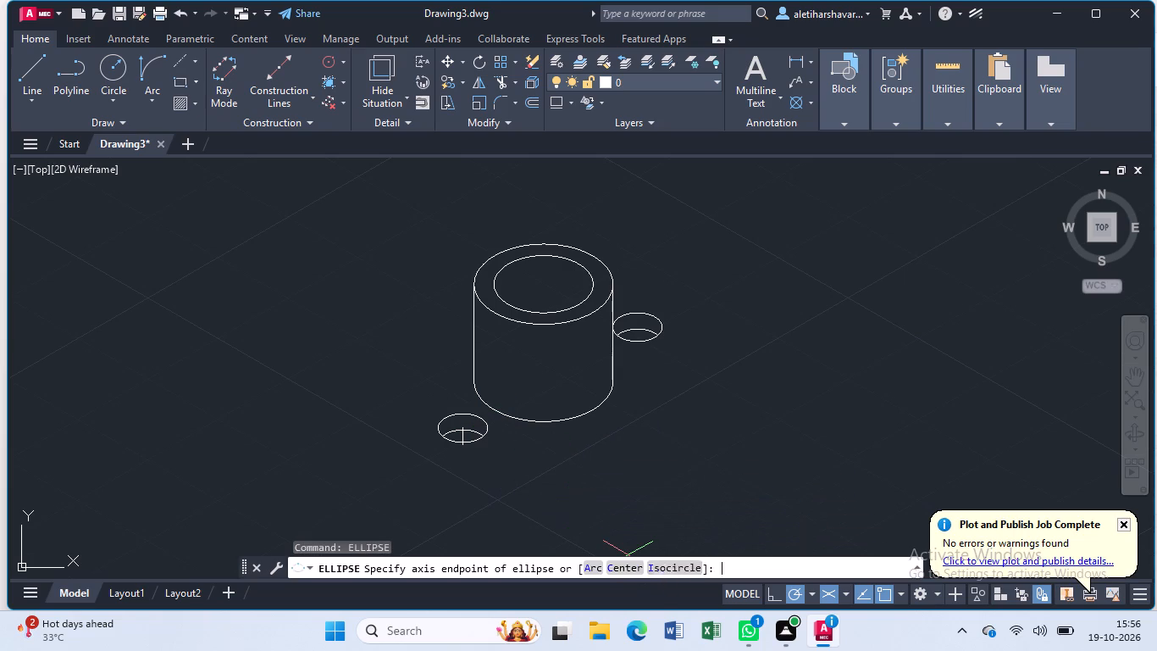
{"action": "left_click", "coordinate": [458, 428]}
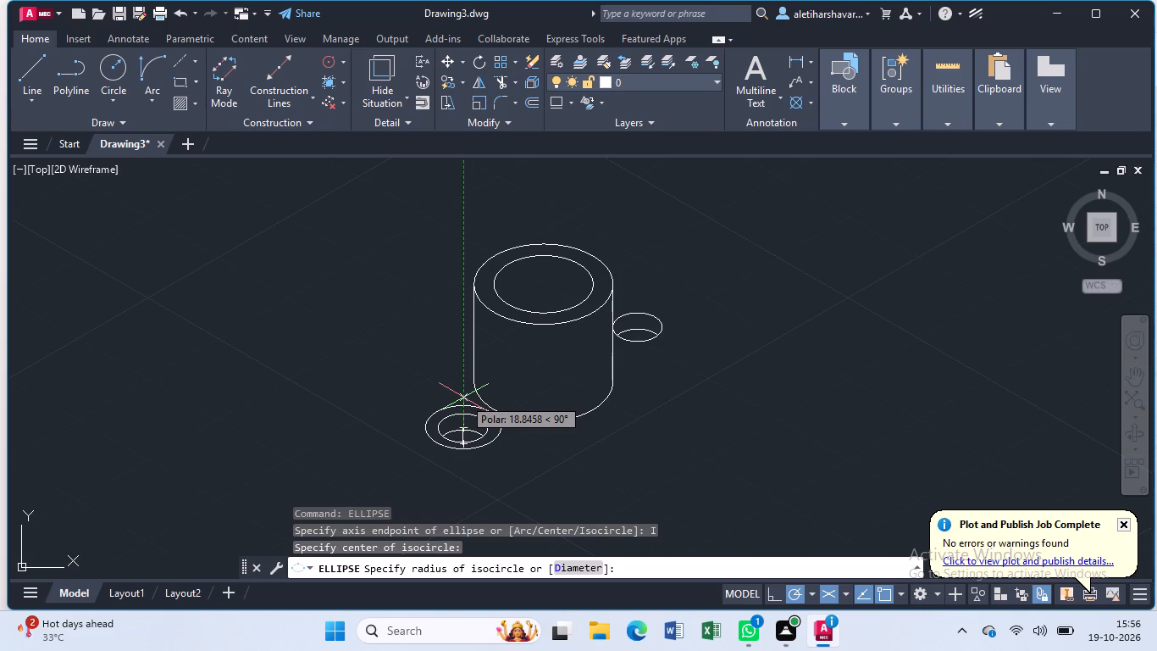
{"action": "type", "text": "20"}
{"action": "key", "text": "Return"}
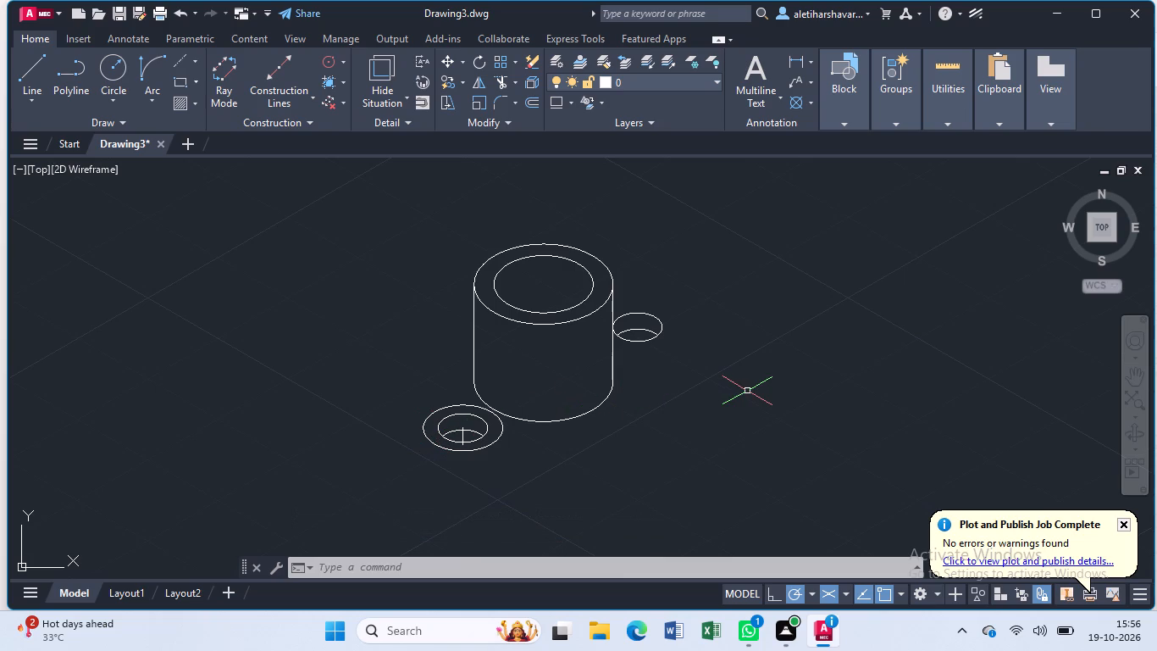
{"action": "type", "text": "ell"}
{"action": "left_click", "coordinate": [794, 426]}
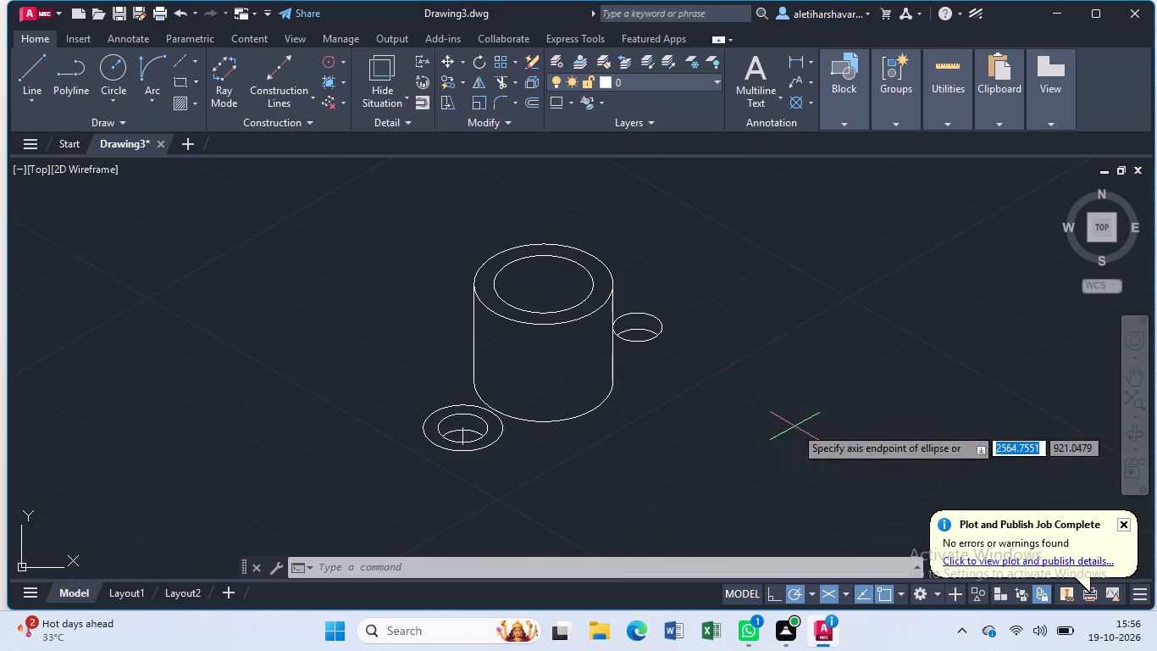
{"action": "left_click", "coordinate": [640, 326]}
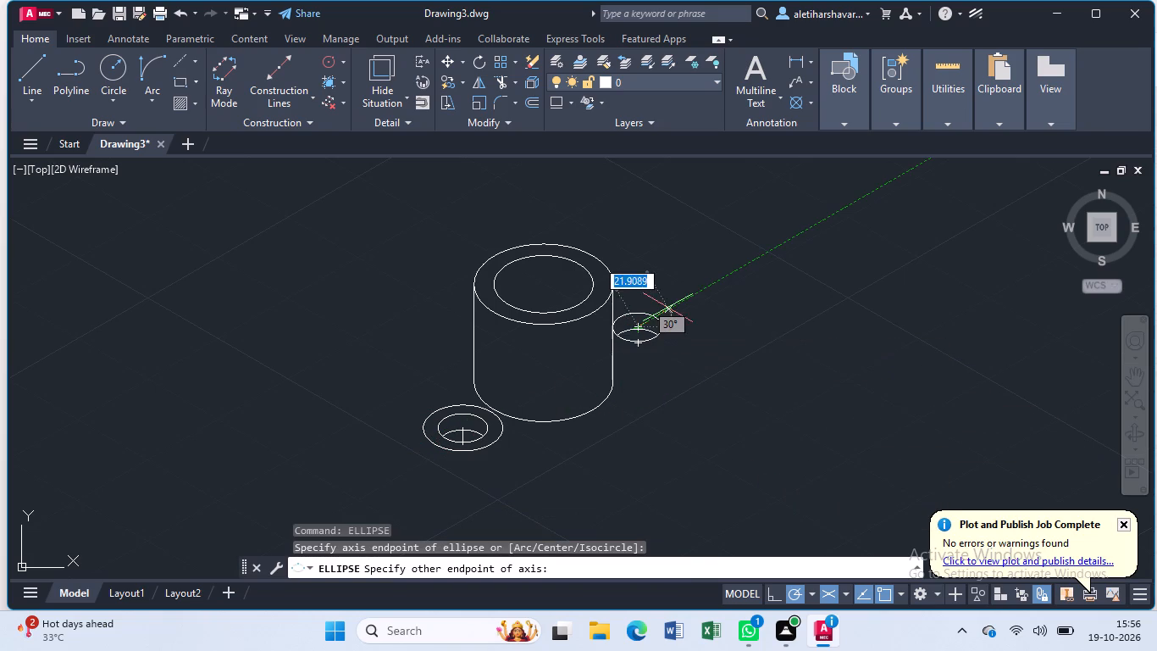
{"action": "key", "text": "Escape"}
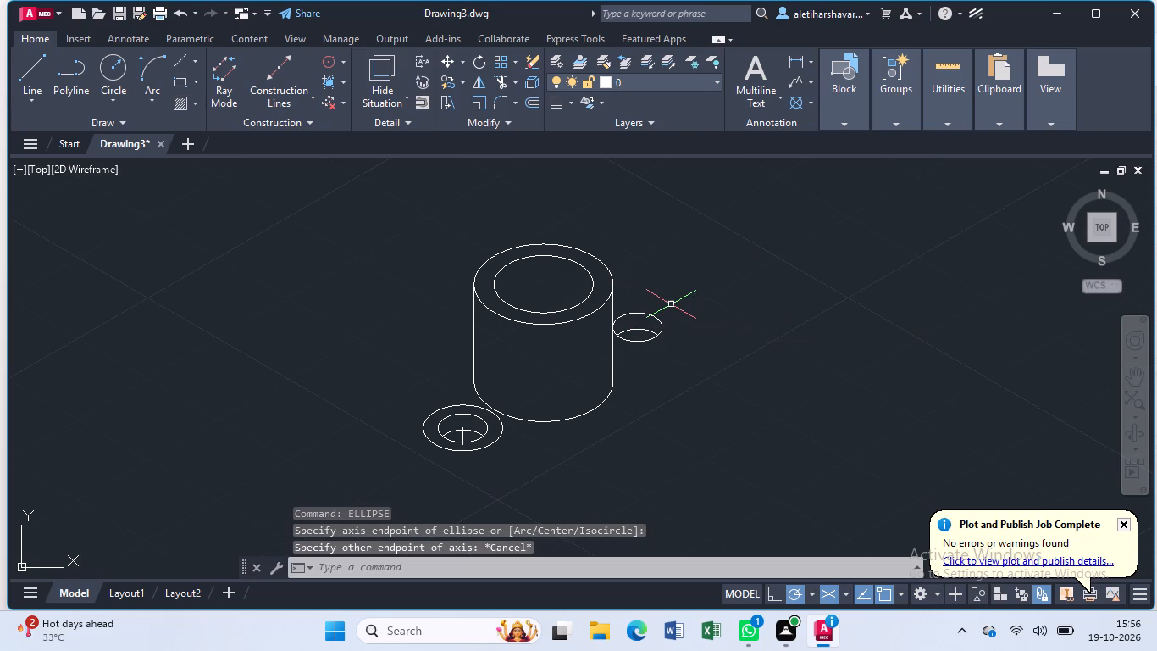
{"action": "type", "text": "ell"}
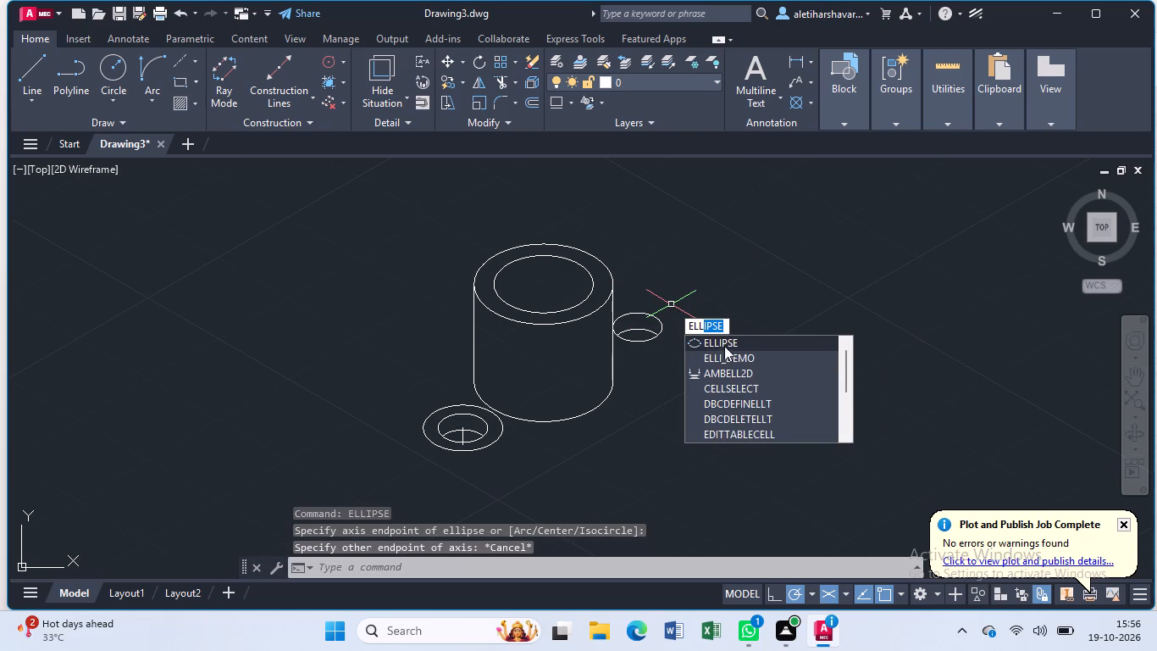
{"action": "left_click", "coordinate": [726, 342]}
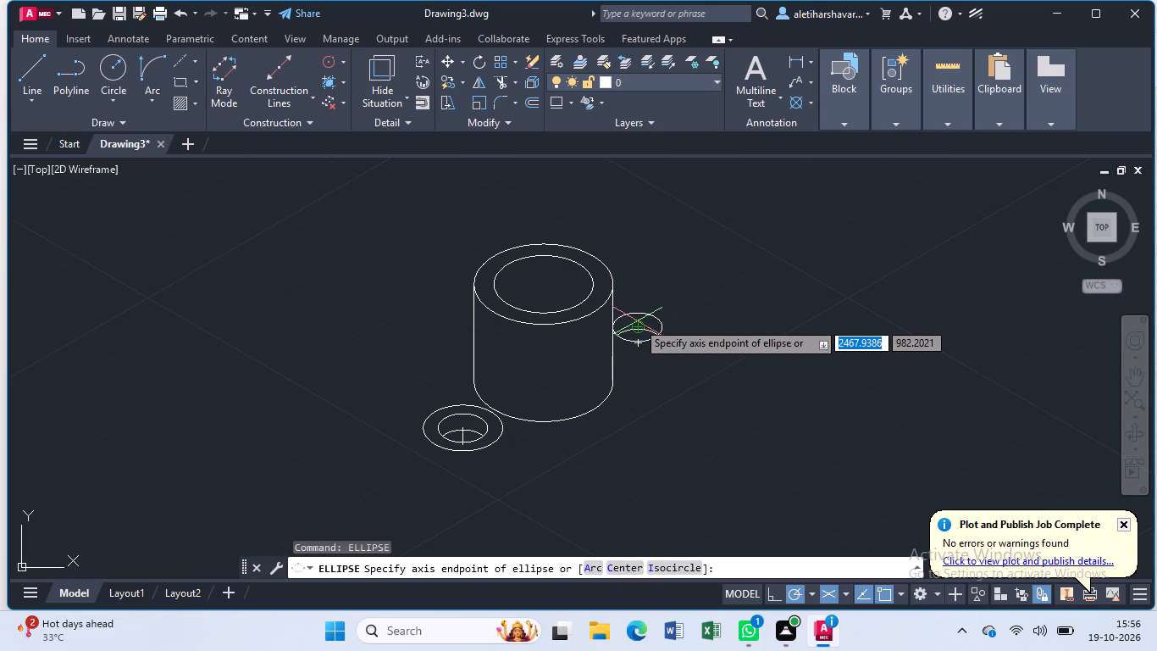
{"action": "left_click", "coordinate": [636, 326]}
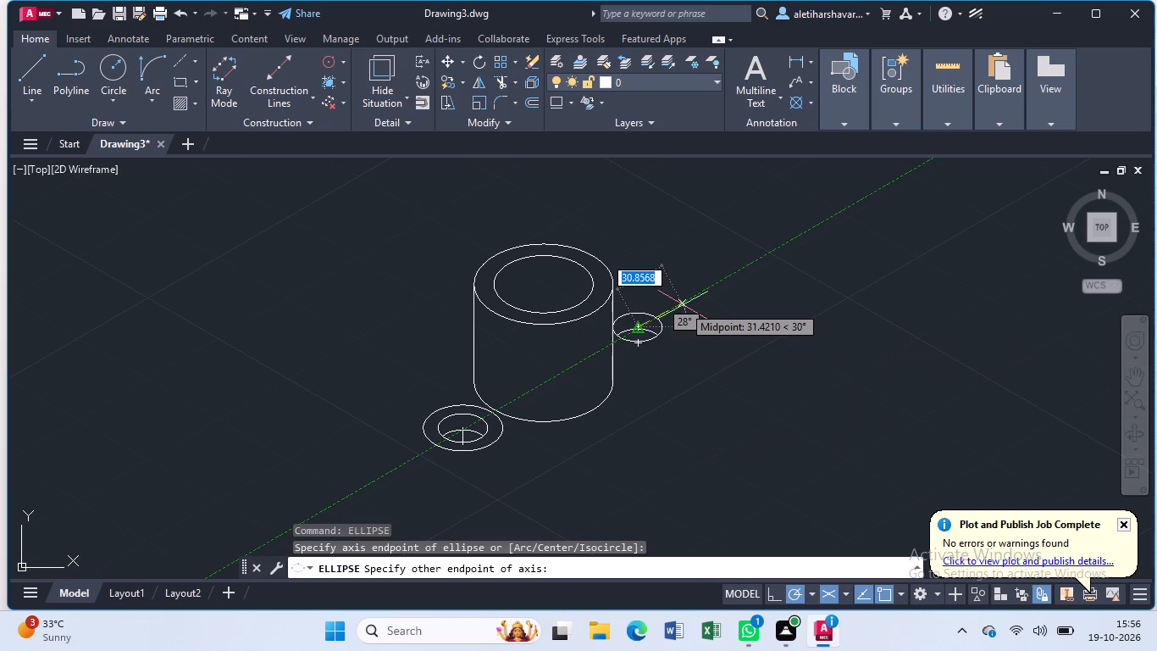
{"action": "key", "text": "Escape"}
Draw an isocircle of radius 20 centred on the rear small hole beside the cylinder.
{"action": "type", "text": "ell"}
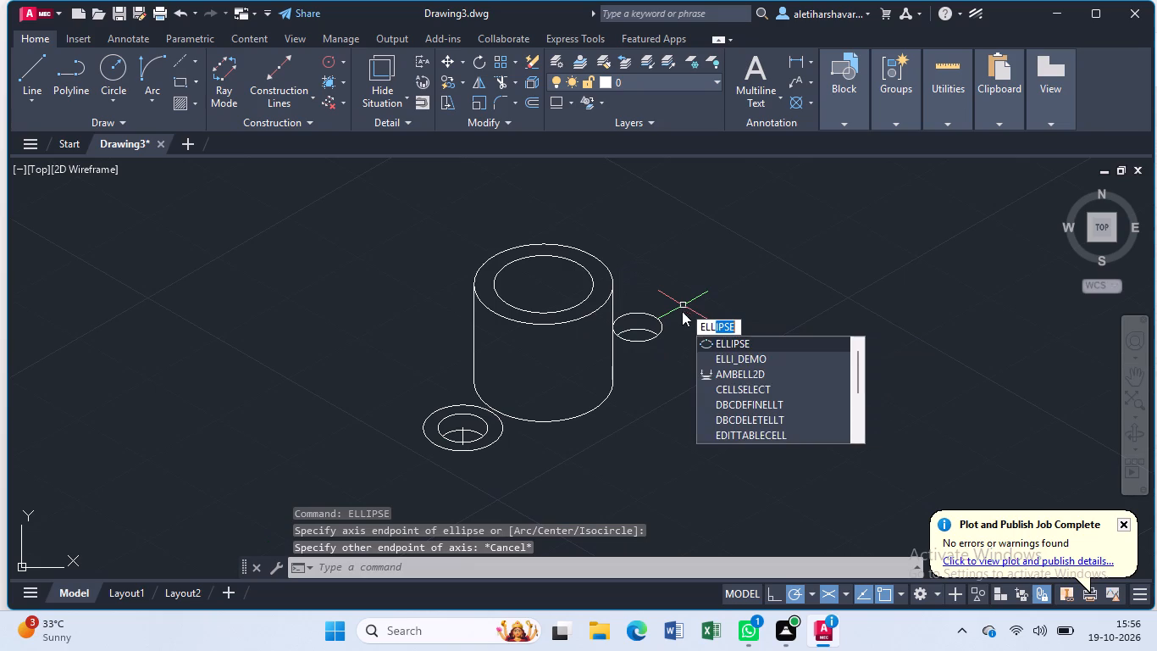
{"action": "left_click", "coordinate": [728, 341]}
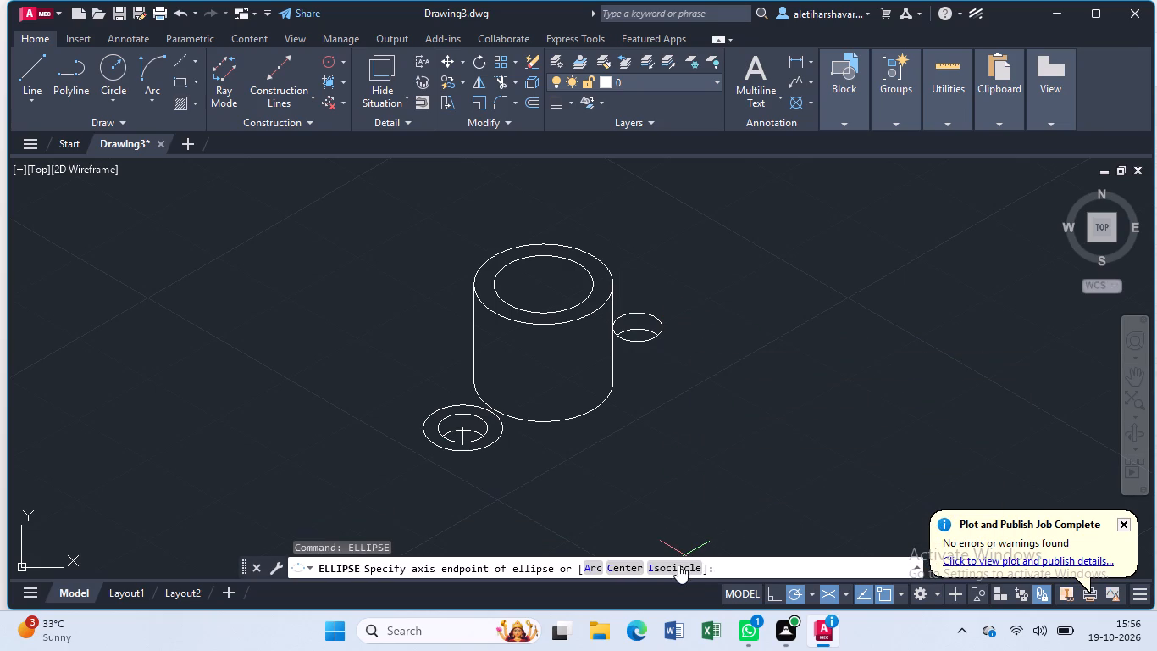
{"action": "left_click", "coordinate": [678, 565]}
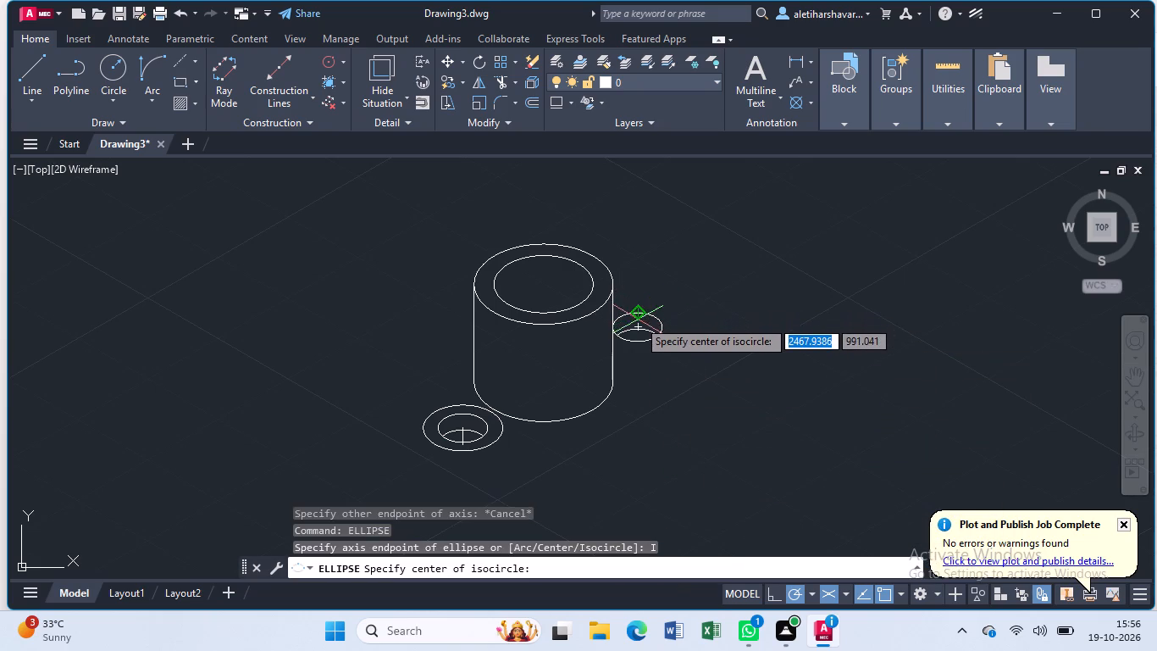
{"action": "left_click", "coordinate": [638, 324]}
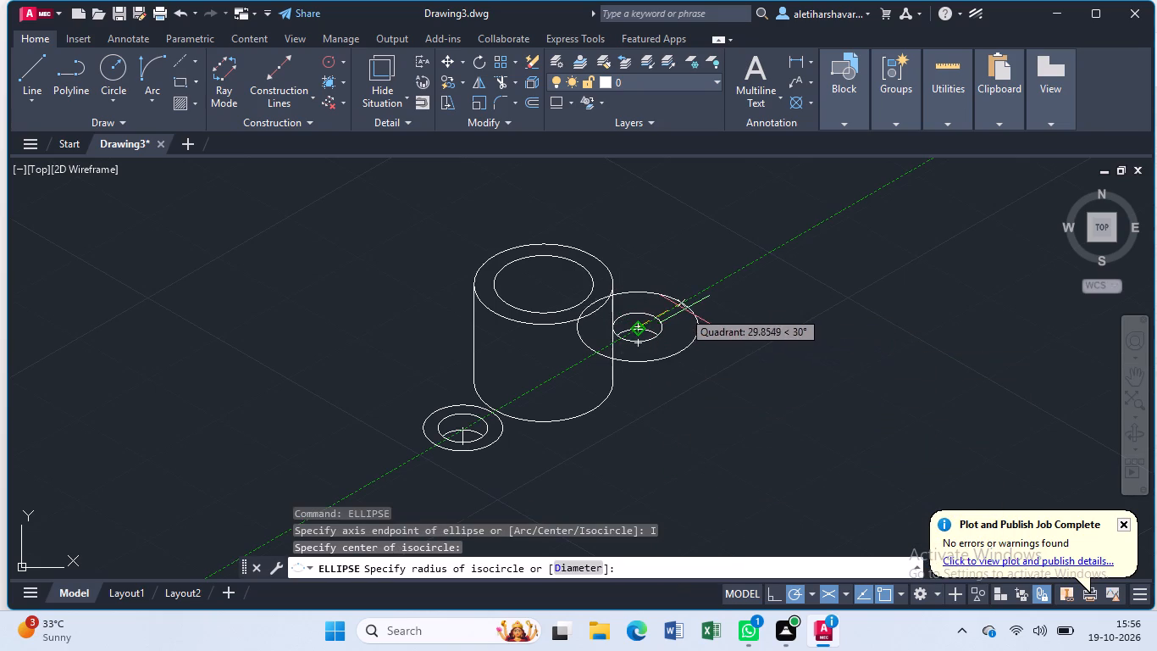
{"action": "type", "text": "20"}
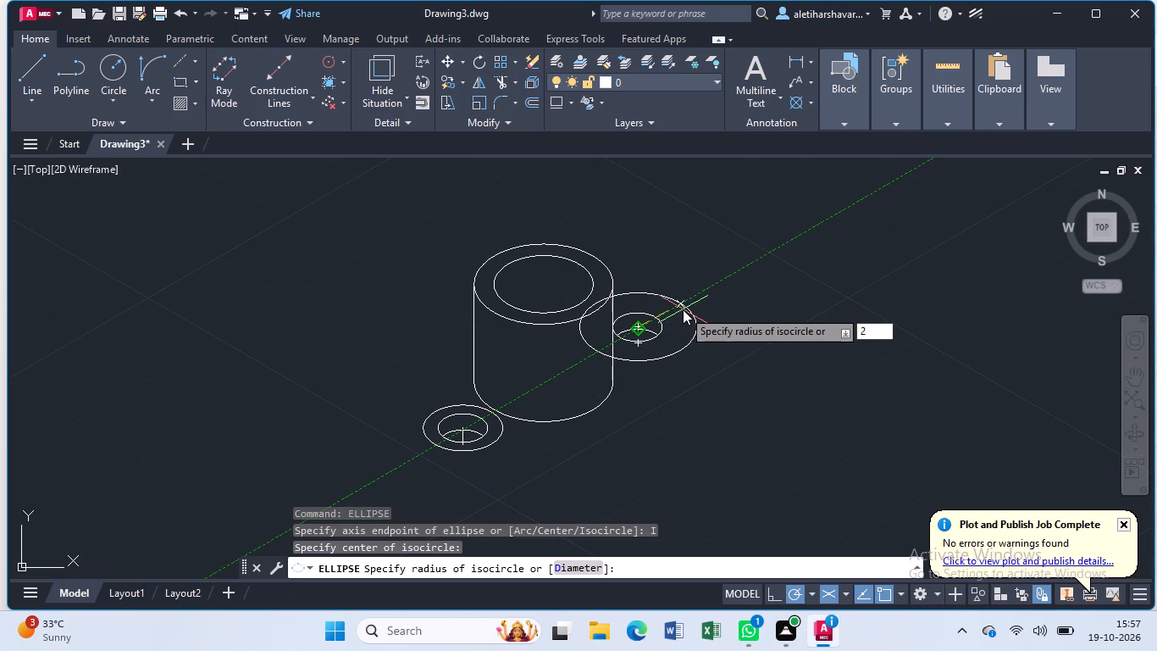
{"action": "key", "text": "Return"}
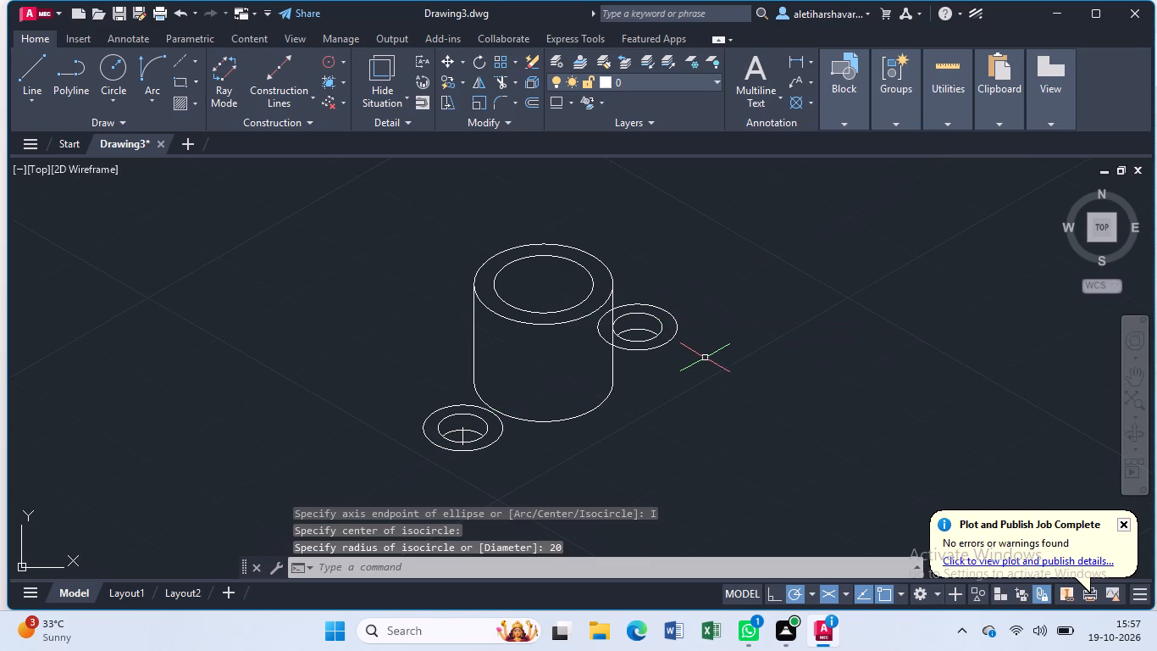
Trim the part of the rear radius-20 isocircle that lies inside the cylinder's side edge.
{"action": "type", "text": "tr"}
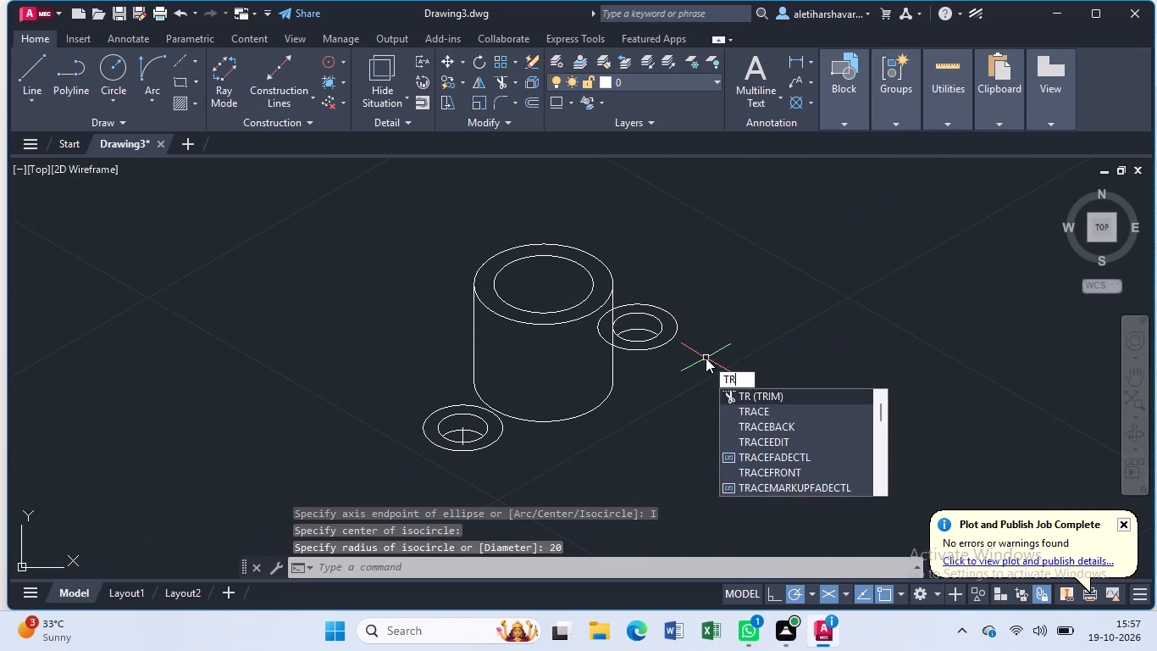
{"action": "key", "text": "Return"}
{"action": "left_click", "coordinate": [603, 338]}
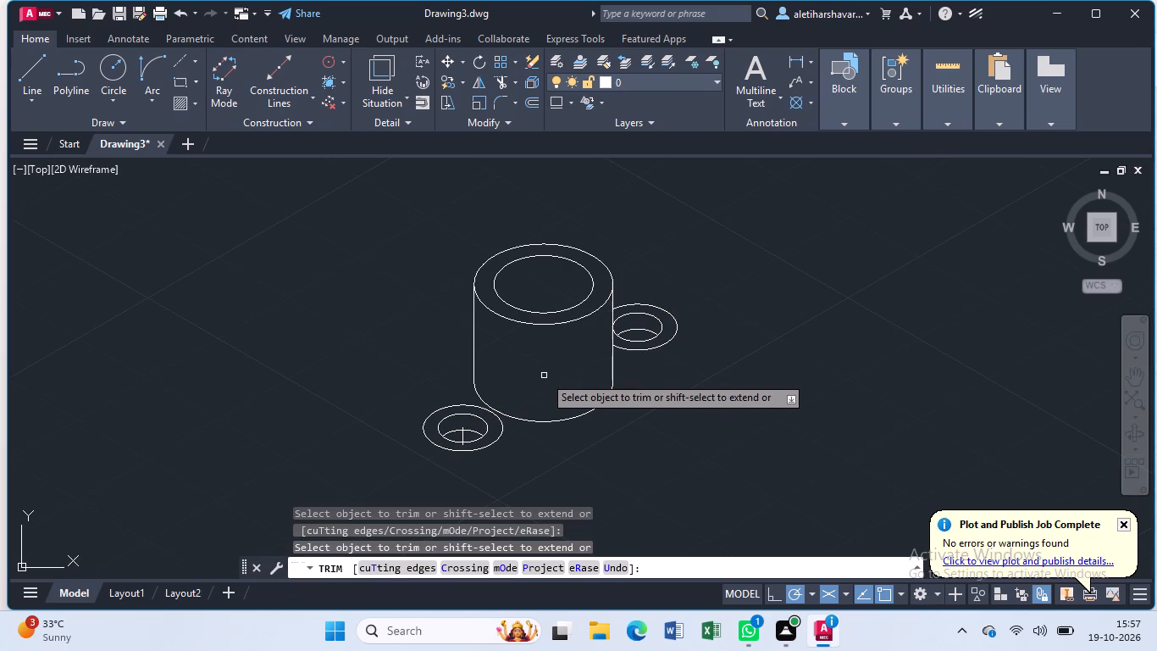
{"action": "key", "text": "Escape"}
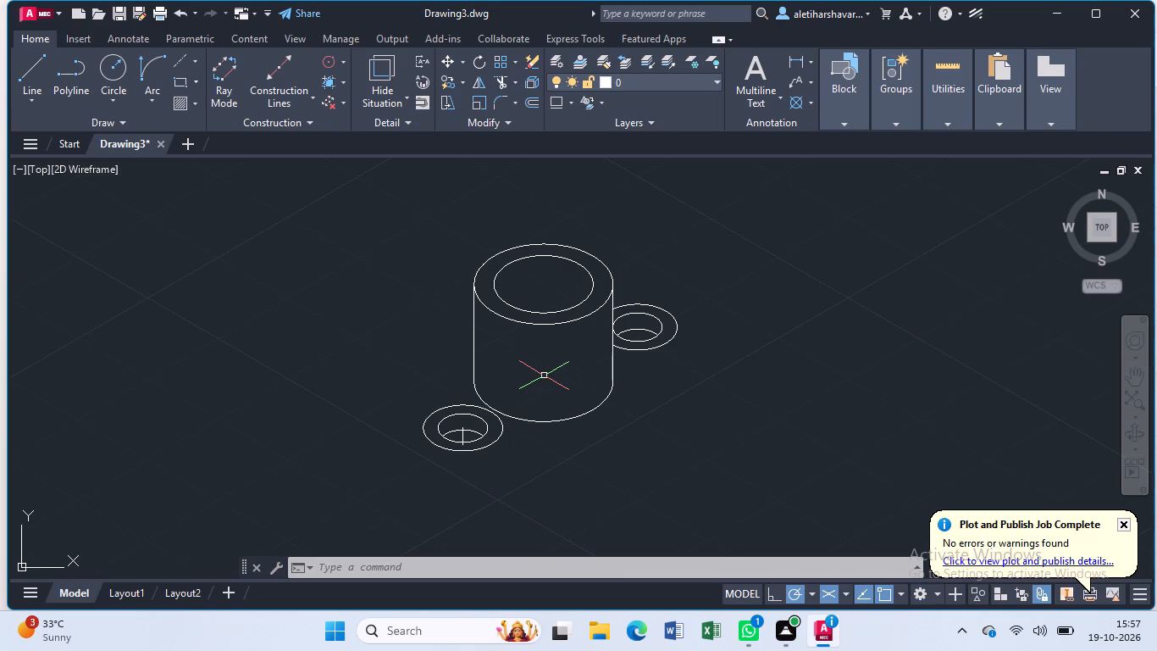
Undo the work back to the two concentric base isocircles, front small hole and 30° axis line, including the vertical height line and copied top isocircles.
{"action": "key", "text": "ctrl+z"}
{"action": "key", "text": "ctrl+z"}
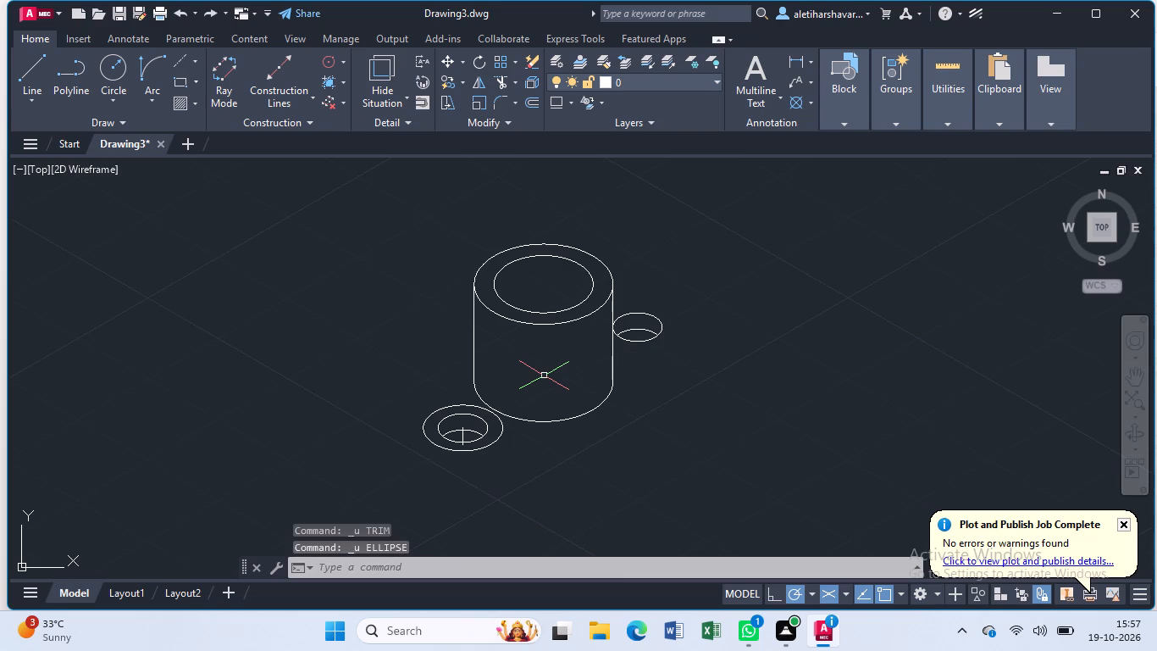
{"action": "key", "text": "ctrl+z"}
{"action": "key", "text": "ctrl+z"}
{"action": "key", "text": "ctrl+z"}
{"action": "key", "text": "ctrl+z"}
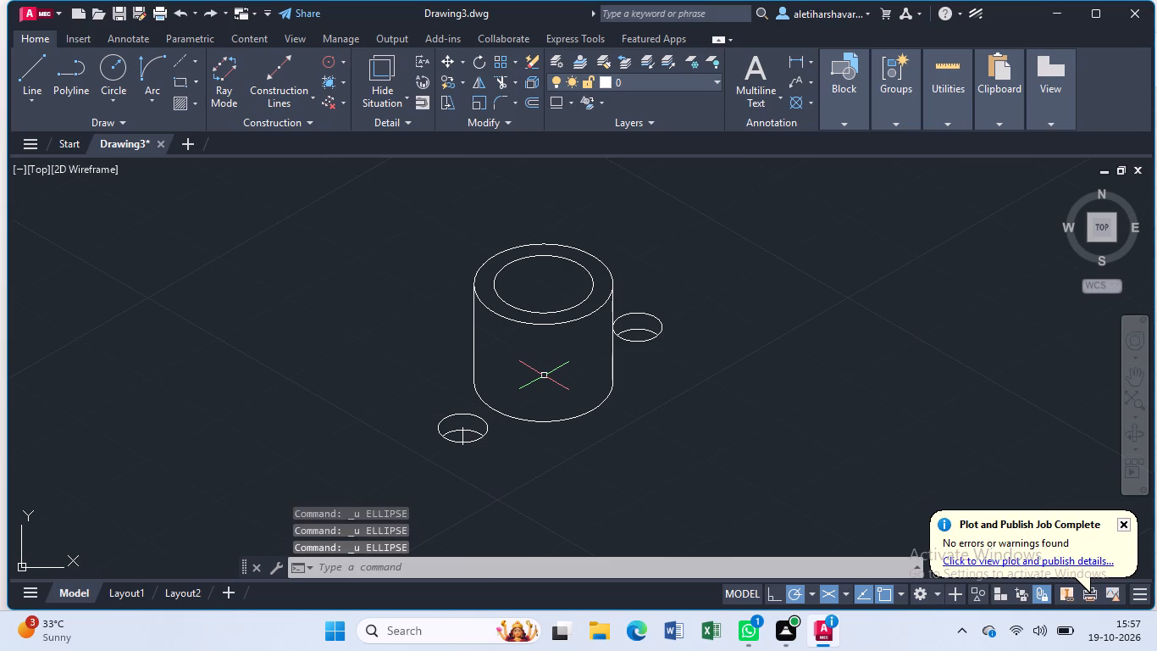
{"action": "key", "text": "ctrl+z"}
{"action": "key", "text": "ctrl+z"}
{"action": "key", "text": "ctrl+z"}
{"action": "key", "text": "ctrl+z"}
{"action": "key", "text": "ctrl+z"}
{"action": "key", "text": "ctrl+z"}
{"action": "key", "text": "ctrl+z"}
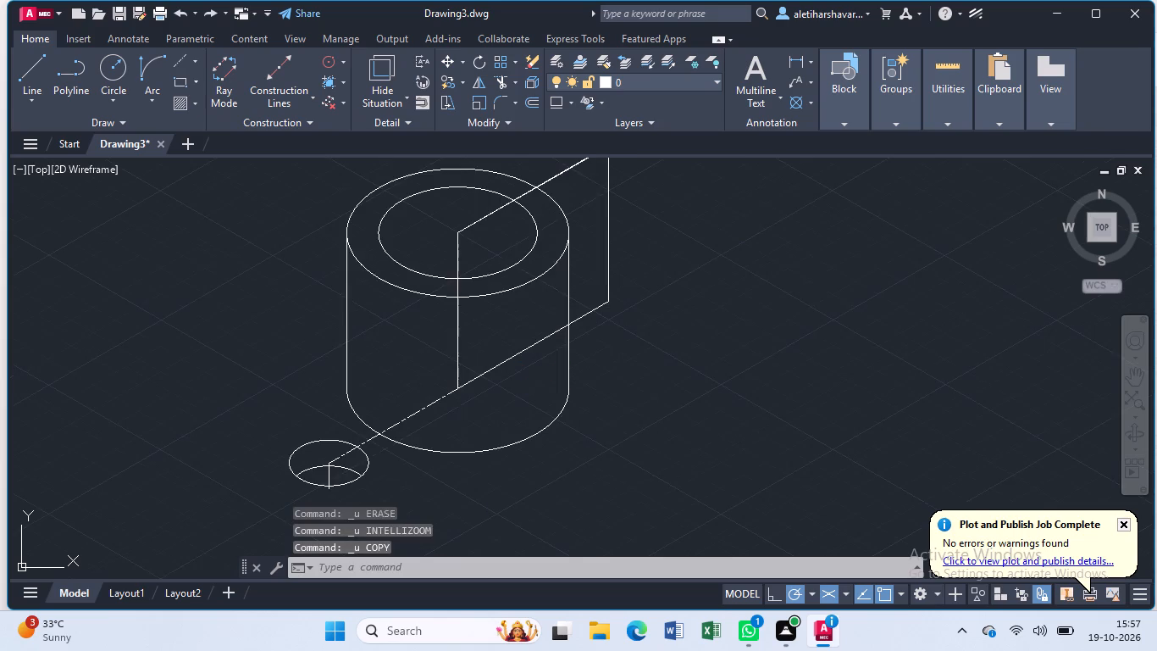
{"action": "key", "text": "ctrl+z"}
{"action": "key", "text": "ctrl+z"}
{"action": "key", "text": "ctrl+z"}
{"action": "key", "text": "ctrl+z"}
{"action": "key", "text": "ctrl+z"}
{"action": "key", "text": "ctrl+z"}
{"action": "key", "text": "ctrl+z"}
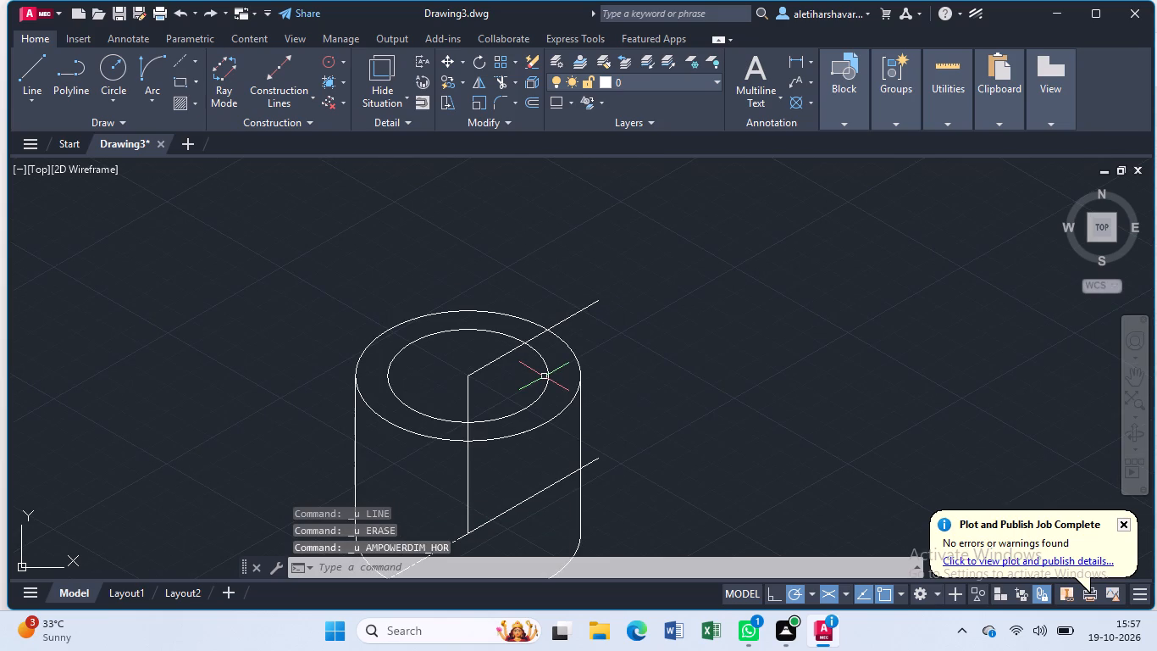
{"action": "key", "text": "ctrl+z"}
{"action": "key", "text": "ctrl+z"}
{"action": "key", "text": "ctrl+z"}
{"action": "key", "text": "ctrl+z"}
{"action": "key", "text": "ctrl+z"}
{"action": "key", "text": "ctrl+z"}
{"action": "key", "text": "ctrl+z"}
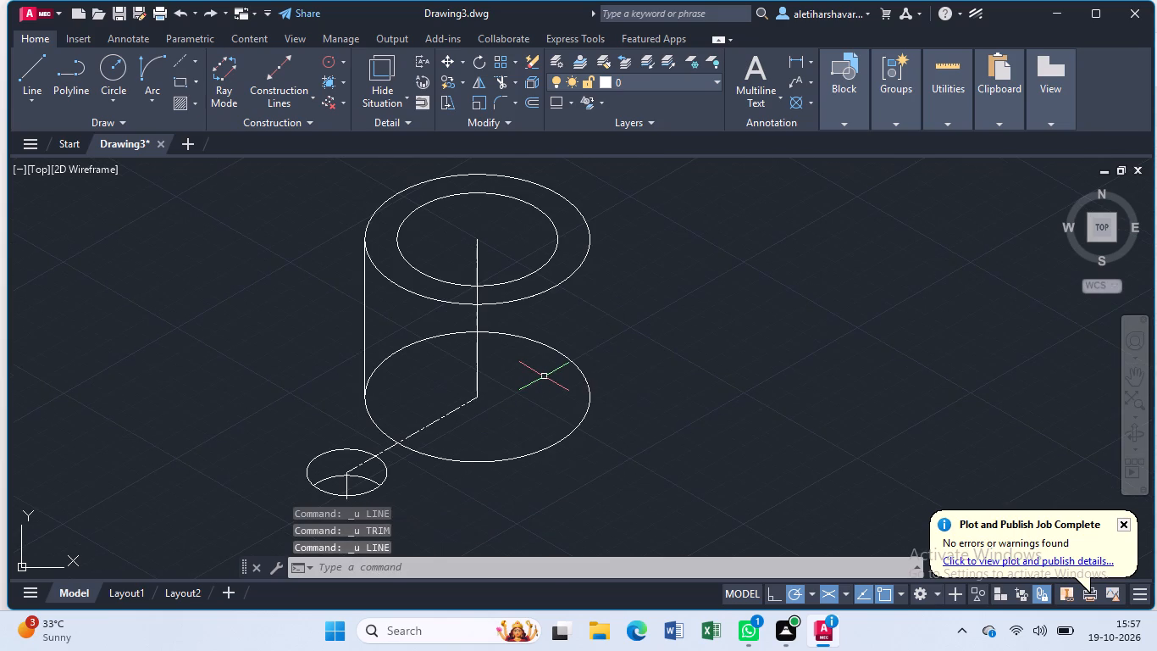
{"action": "key", "text": "ctrl+z"}
{"action": "key", "text": "ctrl+z"}
{"action": "key", "text": "ctrl+z"}
{"action": "key", "text": "ctrl+z"}
{"action": "key", "text": "ctrl+z"}
{"action": "key", "text": "ctrl+z"}
{"action": "left_click", "coordinate": [544, 376], "text": "ctrl"}
{"action": "key", "text": "ctrl+z"}
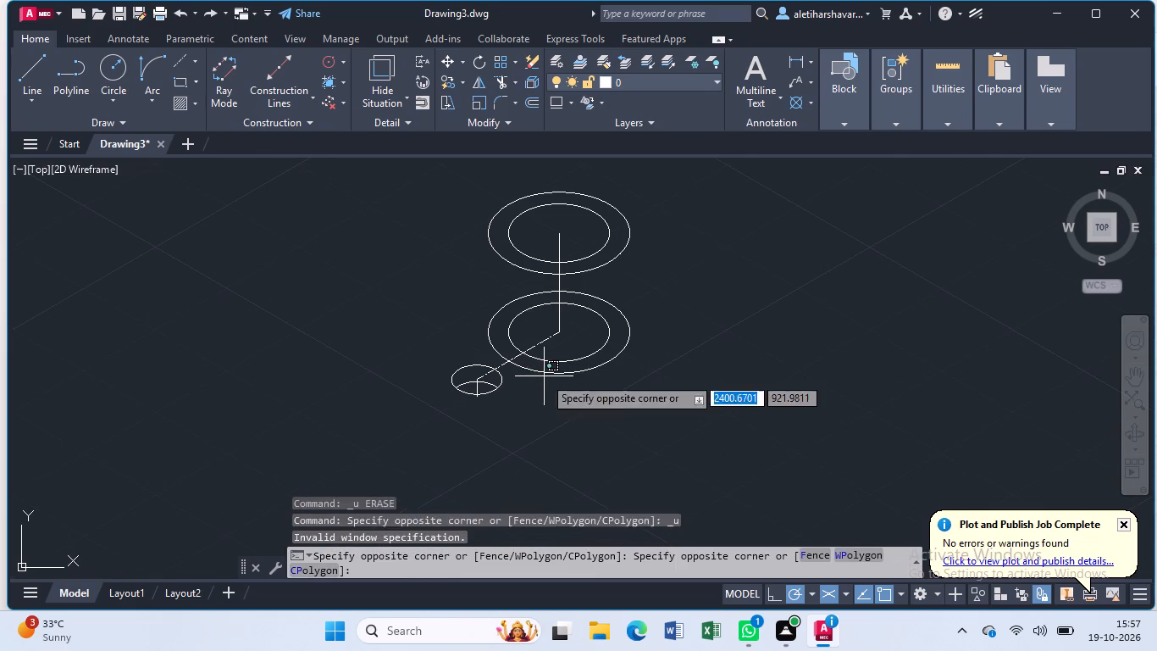
{"action": "key", "text": "ctrl+z"}
{"action": "key", "text": "ctrl+z"}
{"action": "key", "text": "ctrl+z"}
{"action": "left_click", "coordinate": [544, 376], "text": "ctrl"}
{"action": "key", "text": "ctrl+z"}
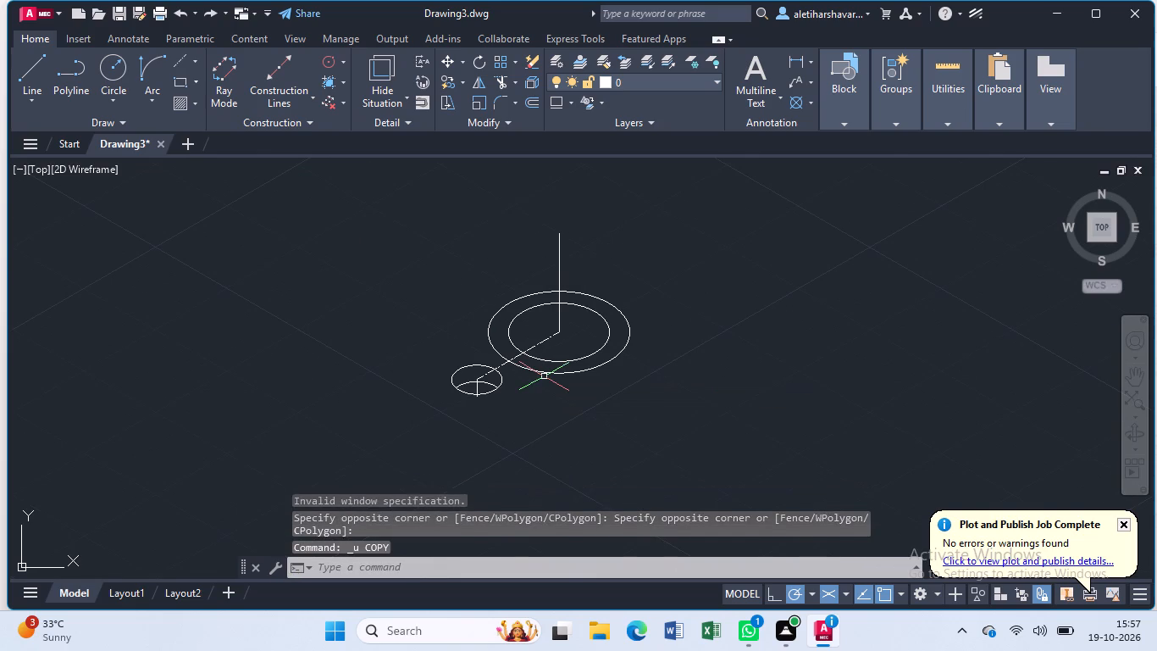
{"action": "key", "text": "ctrl+z"}
{"action": "left_click", "coordinate": [544, 376], "text": "ctrl"}
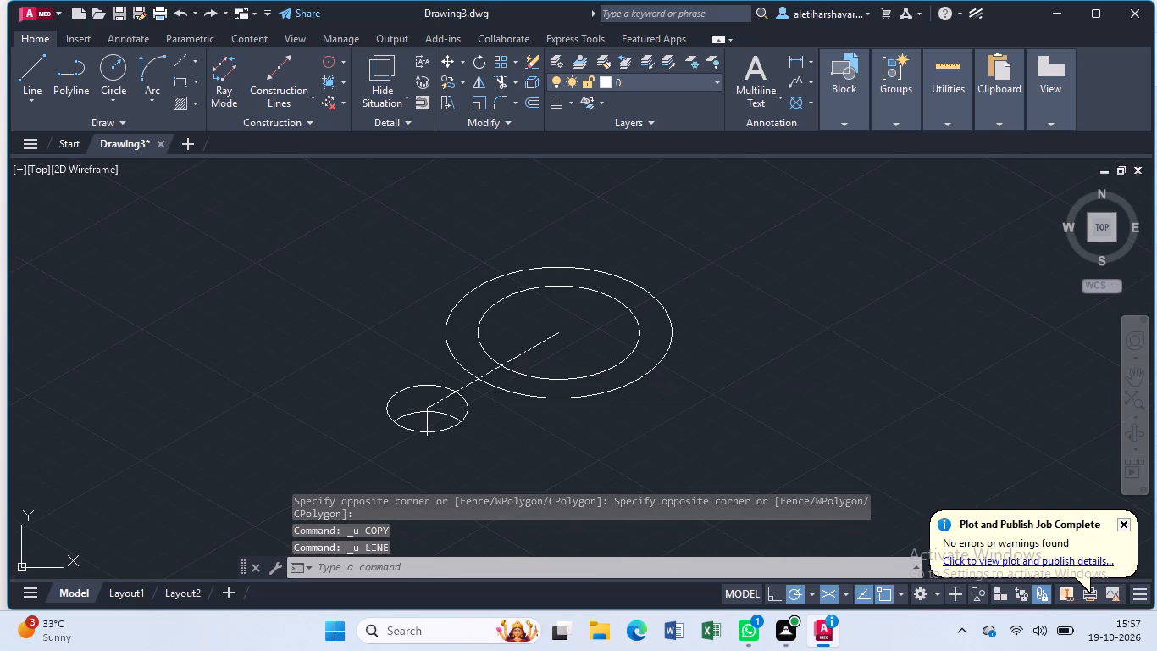
Draw an isocircle of radius 15 at the common centre of the two concentric base isocircles.
{"action": "type", "text": "ell"}
{"action": "left_click", "coordinate": [595, 412]}
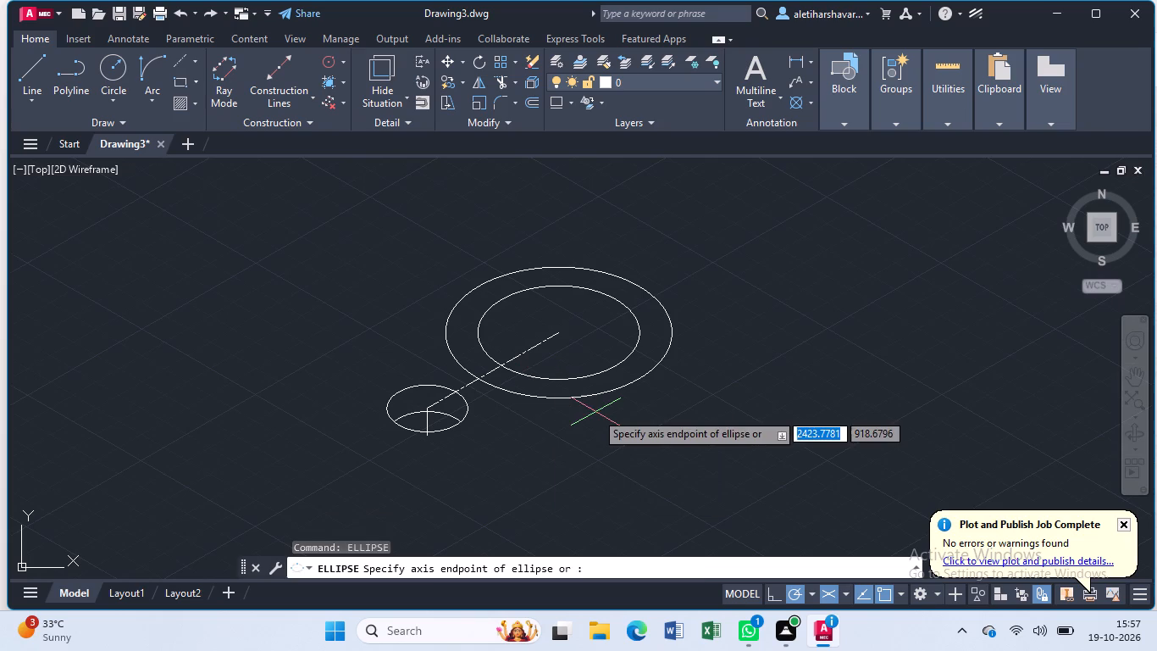
{"action": "left_click_drag", "start_coordinate": [661, 570], "coordinate": [662, 570]}
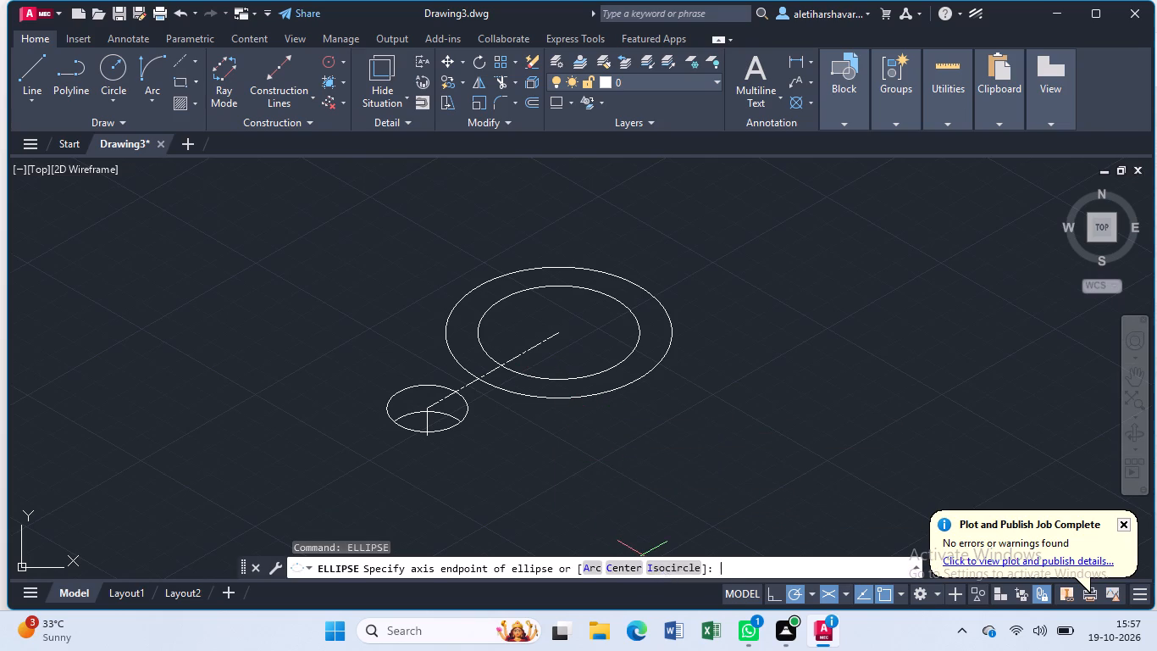
{"action": "left_click_drag", "start_coordinate": [662, 570], "coordinate": [660, 561]}
{"action": "left_click", "coordinate": [564, 327]}
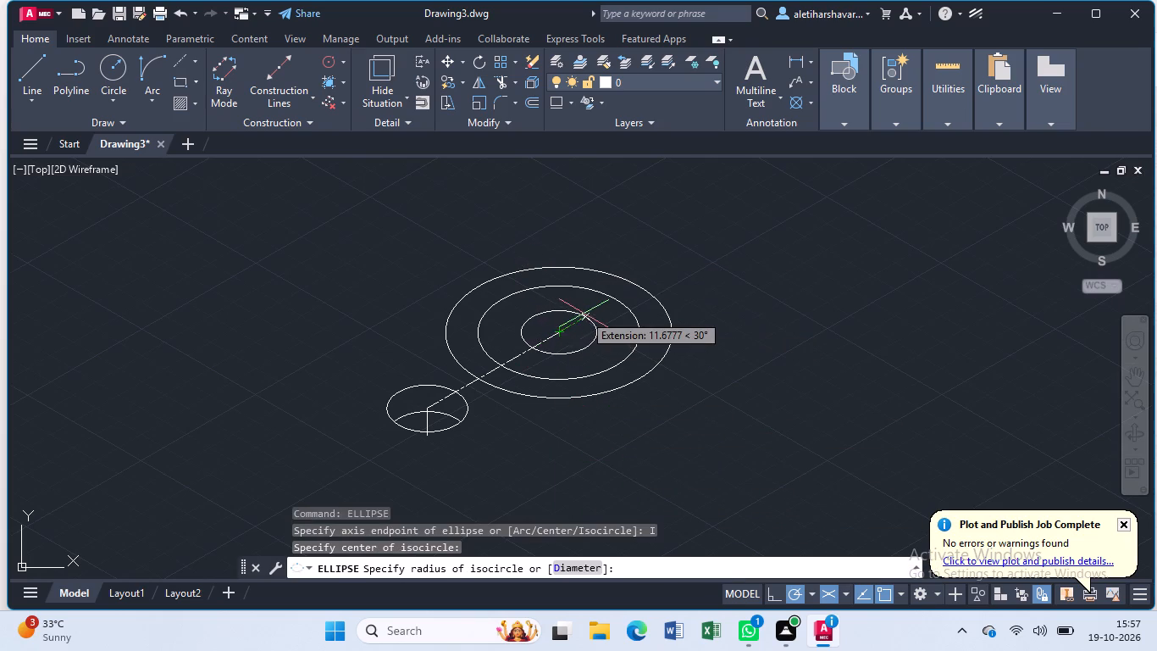
{"action": "type", "text": "15"}
{"action": "key", "text": "Return"}
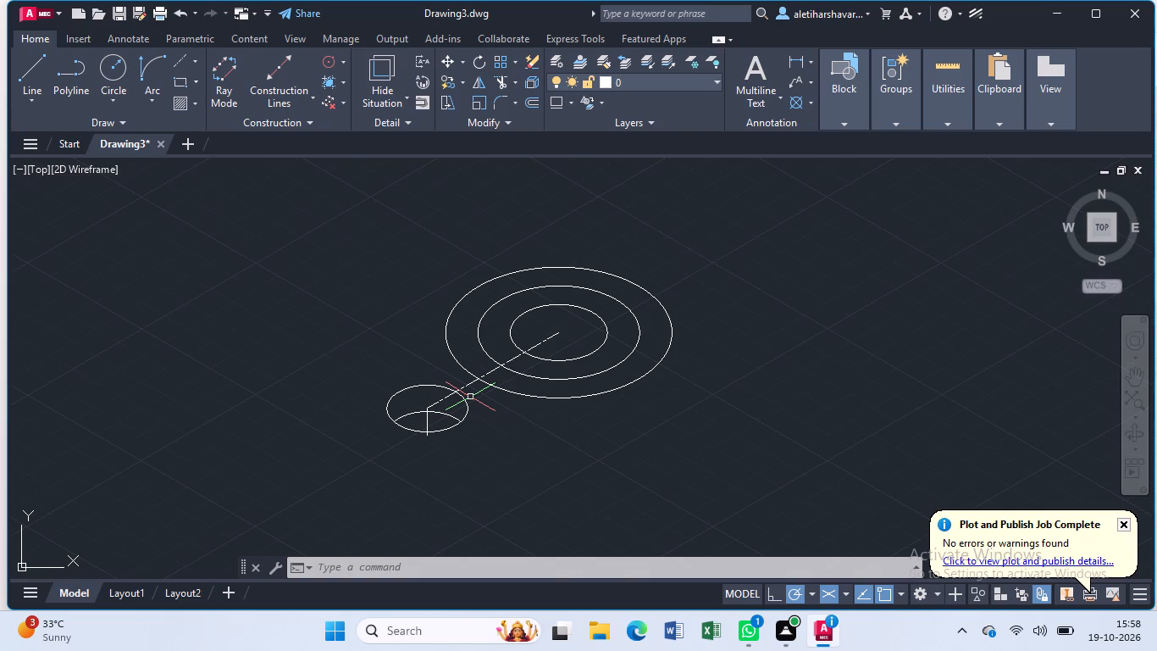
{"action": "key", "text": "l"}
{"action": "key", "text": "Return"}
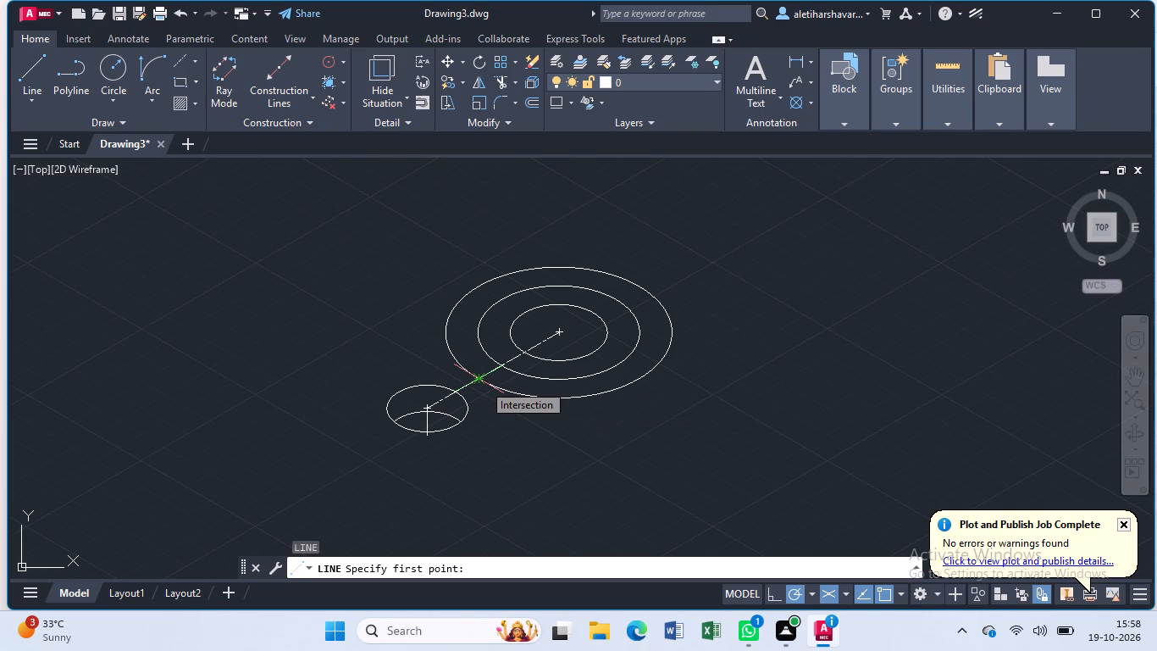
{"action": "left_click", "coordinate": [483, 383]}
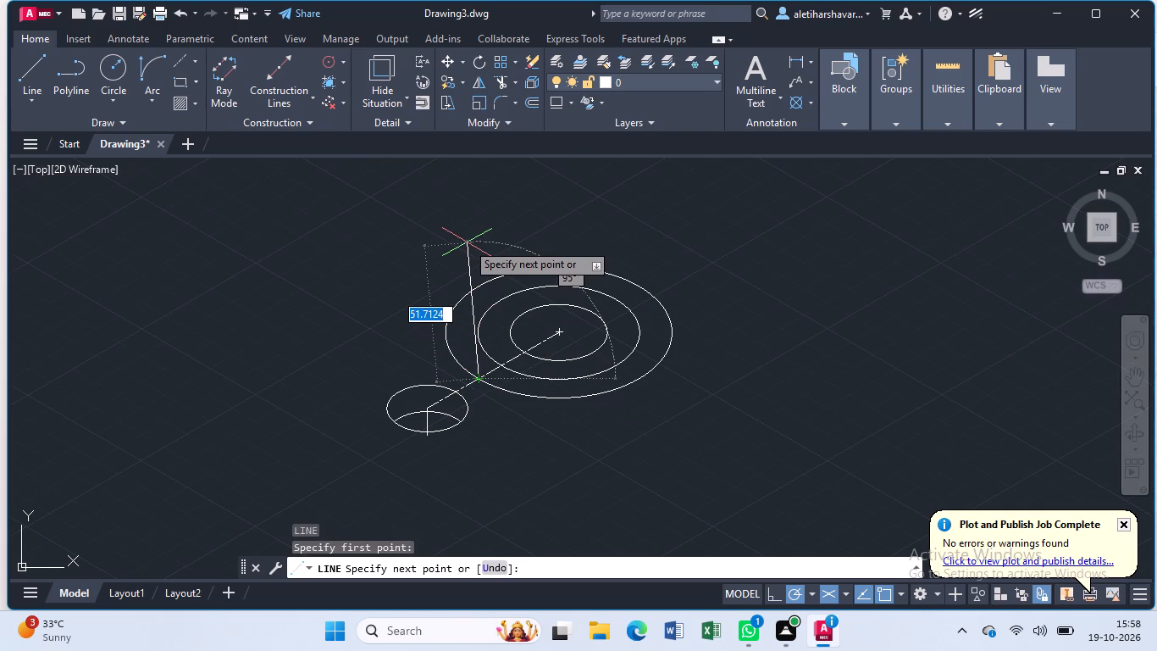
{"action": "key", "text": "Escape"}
Draw a vertical line 60 long upward from where the 30° axis line crosses the radius-25 base isocircle.
{"action": "key", "text": "l"}
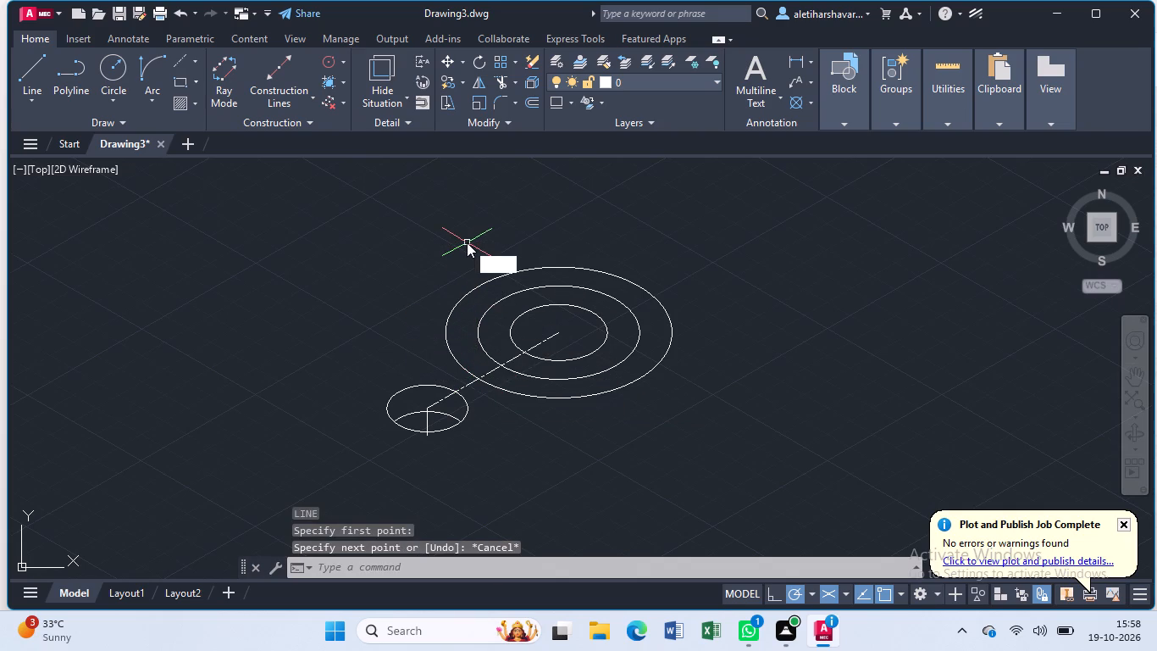
{"action": "key", "text": "Return"}
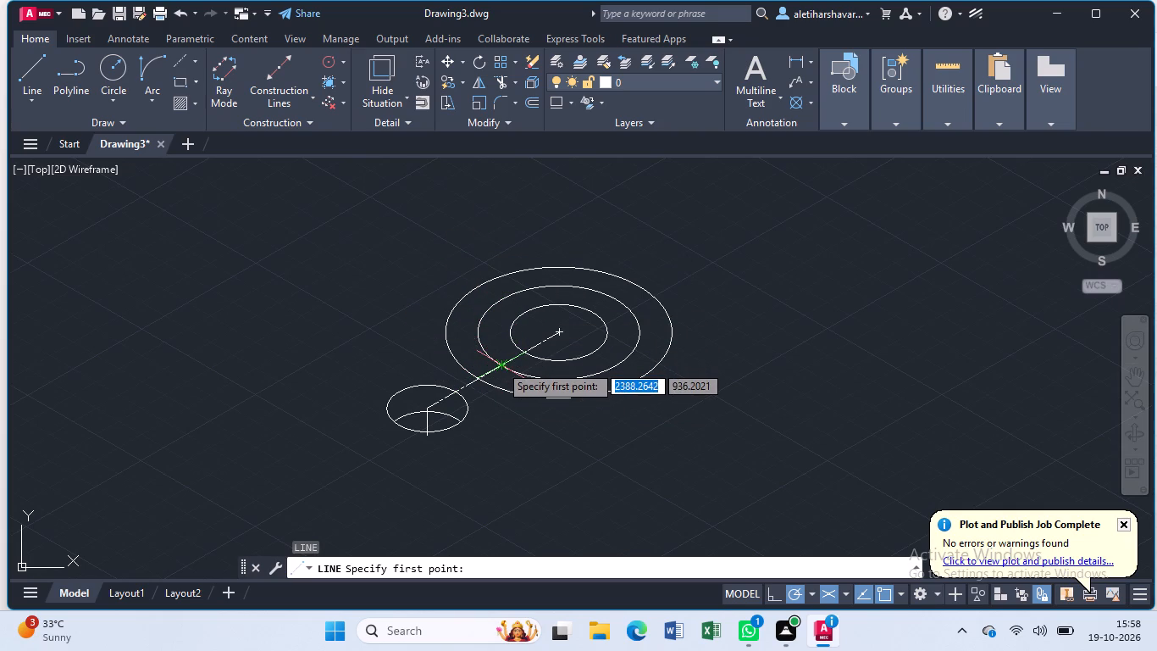
{"action": "left_click", "coordinate": [500, 364]}
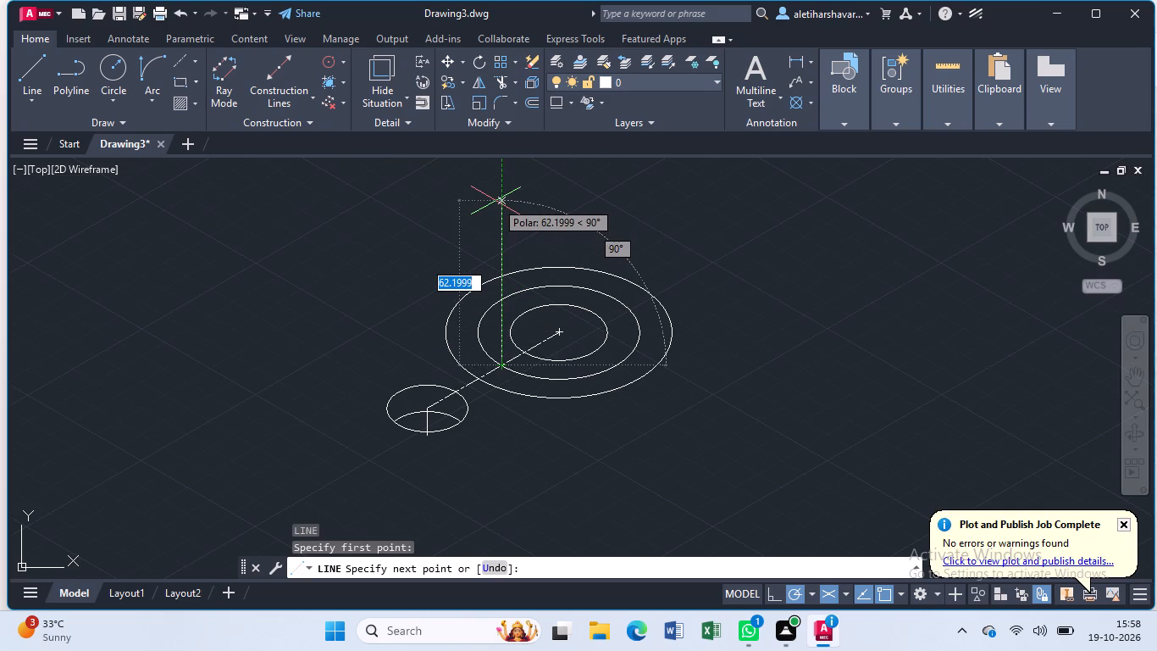
{"action": "type", "text": "60"}
{"action": "key", "text": "Return"}
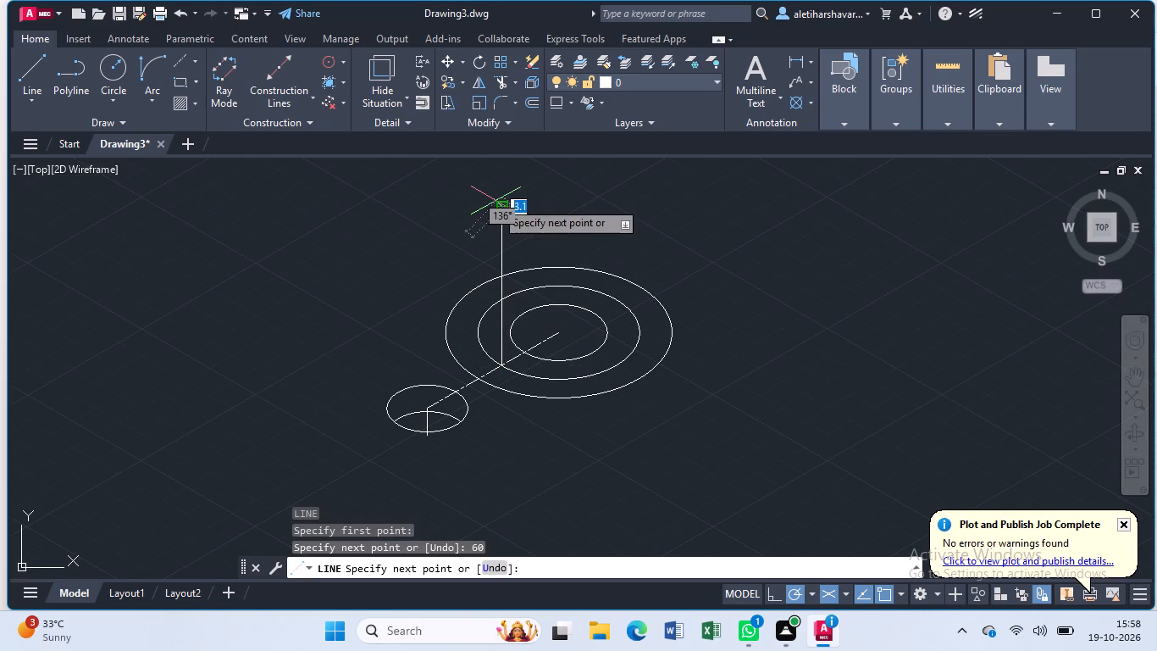
{"action": "key", "text": "Escape"}
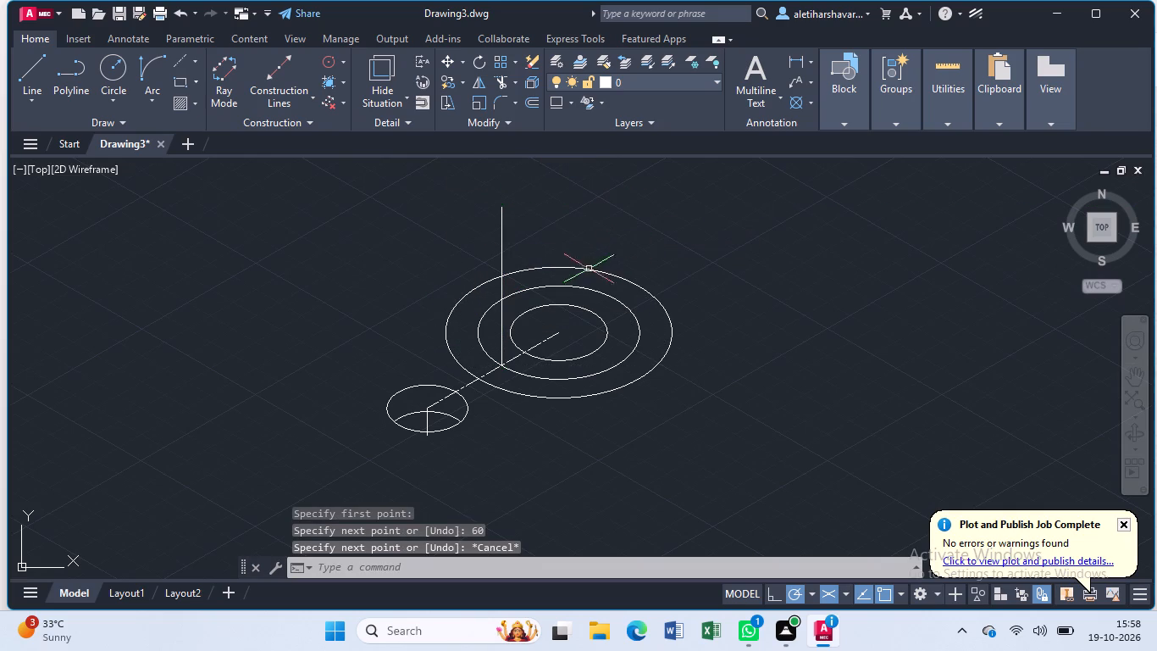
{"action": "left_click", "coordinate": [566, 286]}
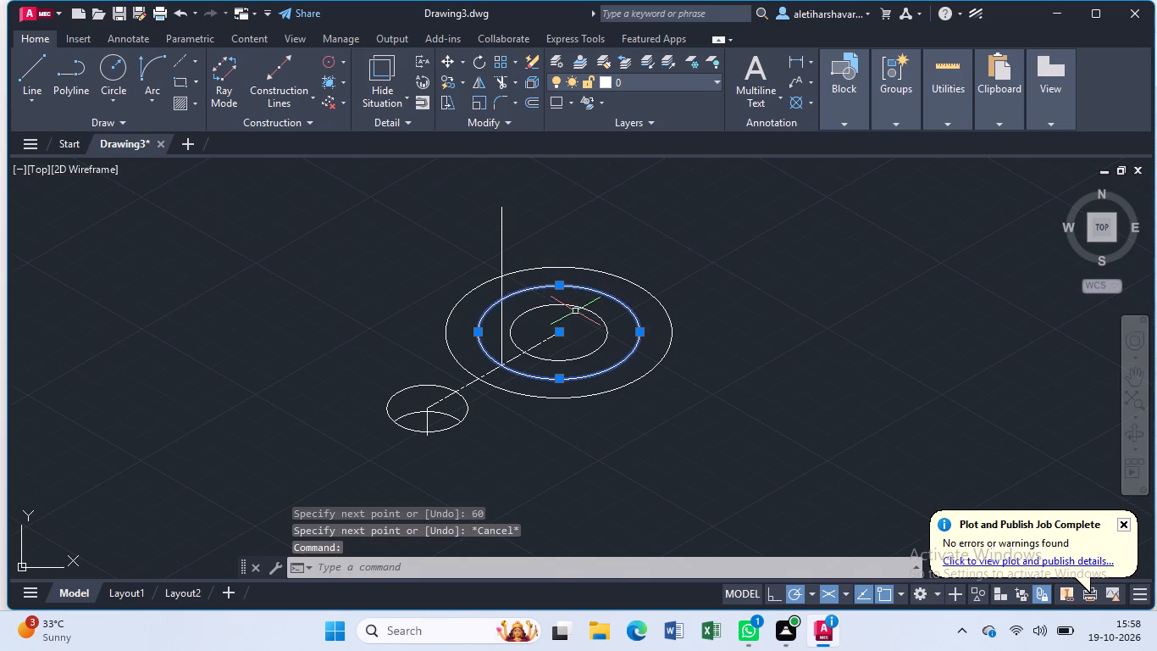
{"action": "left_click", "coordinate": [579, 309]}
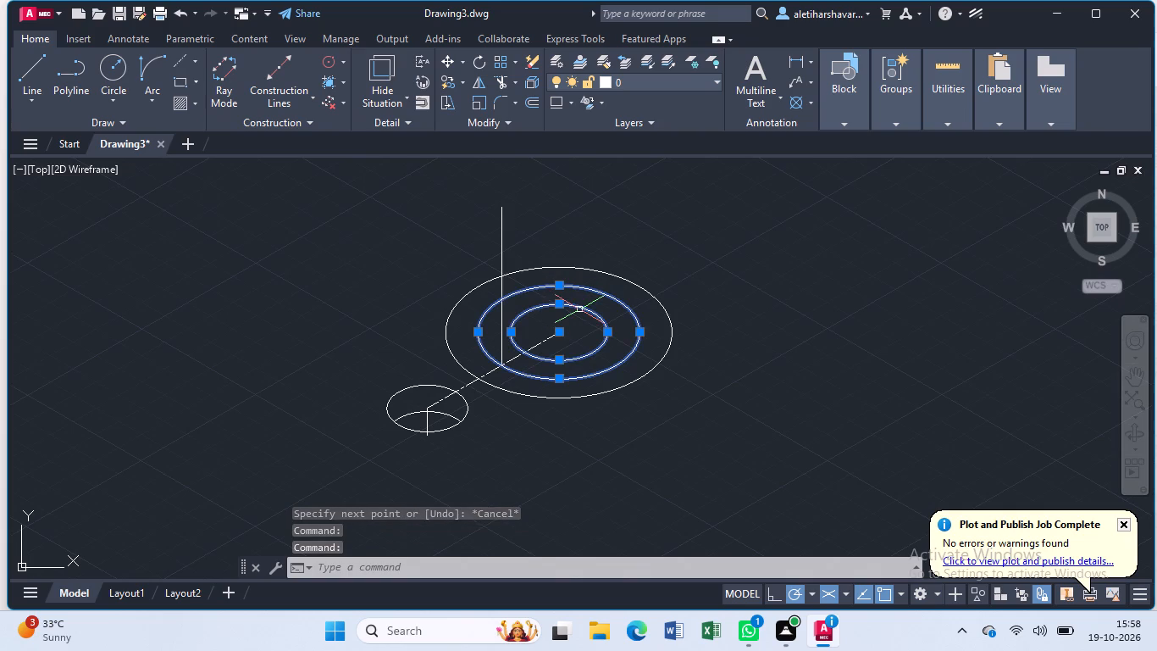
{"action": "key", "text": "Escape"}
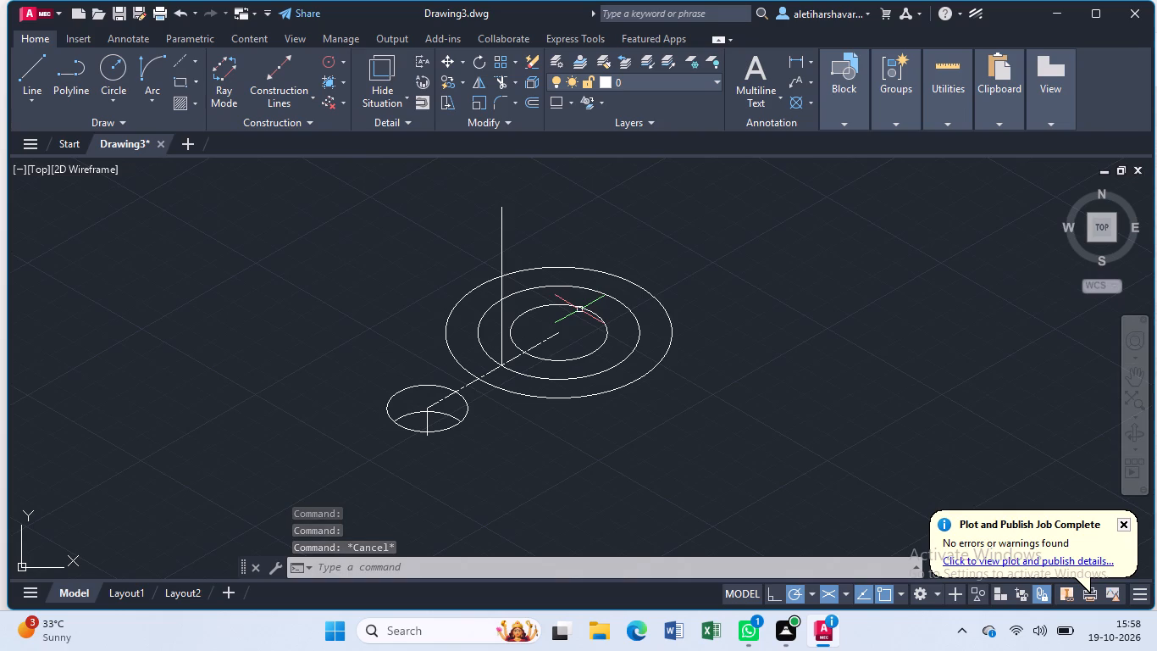
Copy the radius-25 and radius-15 base isocircles 60 upward, from the bottom to the top end of the vertical line.
{"action": "left_click", "coordinate": [545, 358]}
{"action": "left_click", "coordinate": [526, 378]}
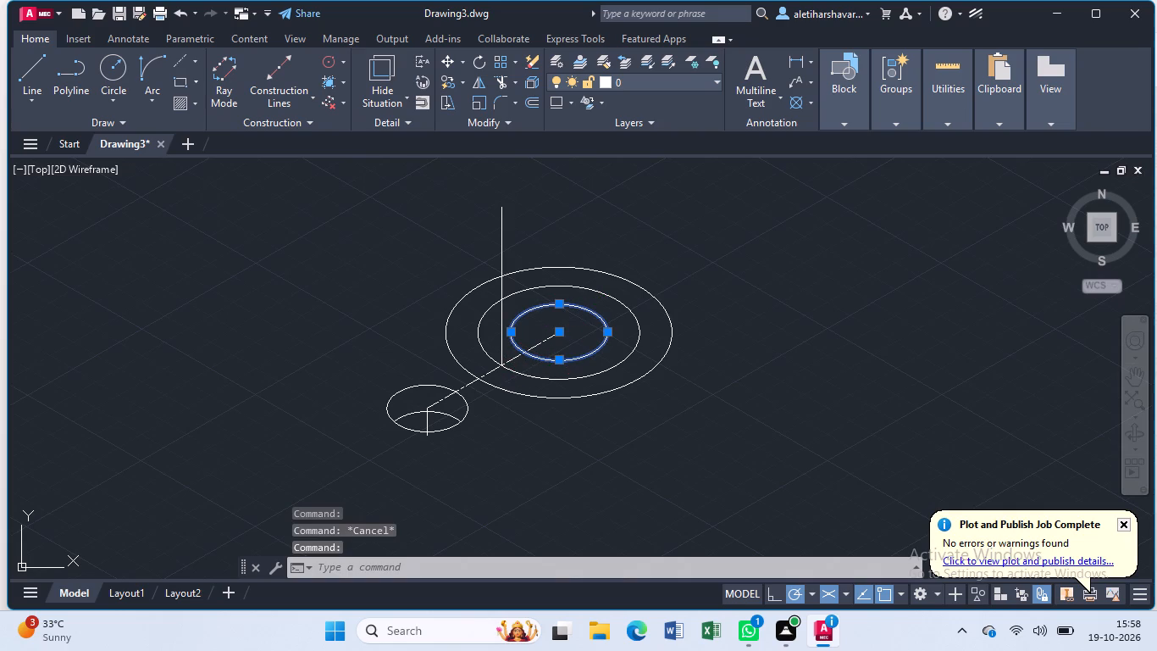
{"action": "type", "text": "co"}
{"action": "key", "text": "Return"}
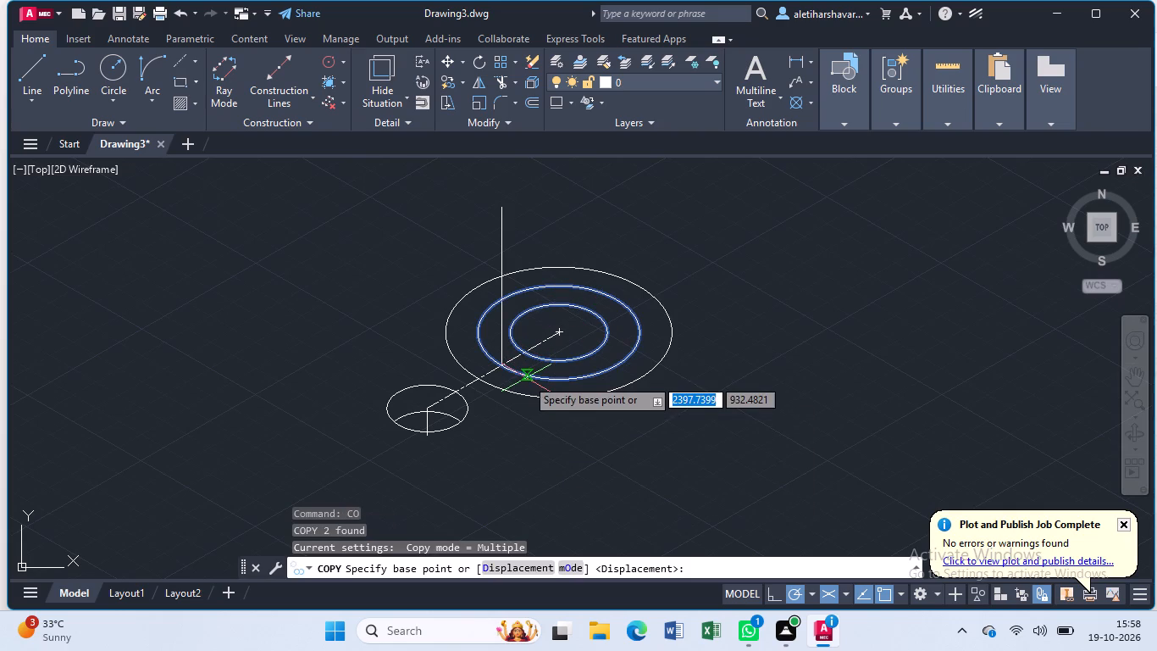
{"action": "left_click", "coordinate": [508, 368]}
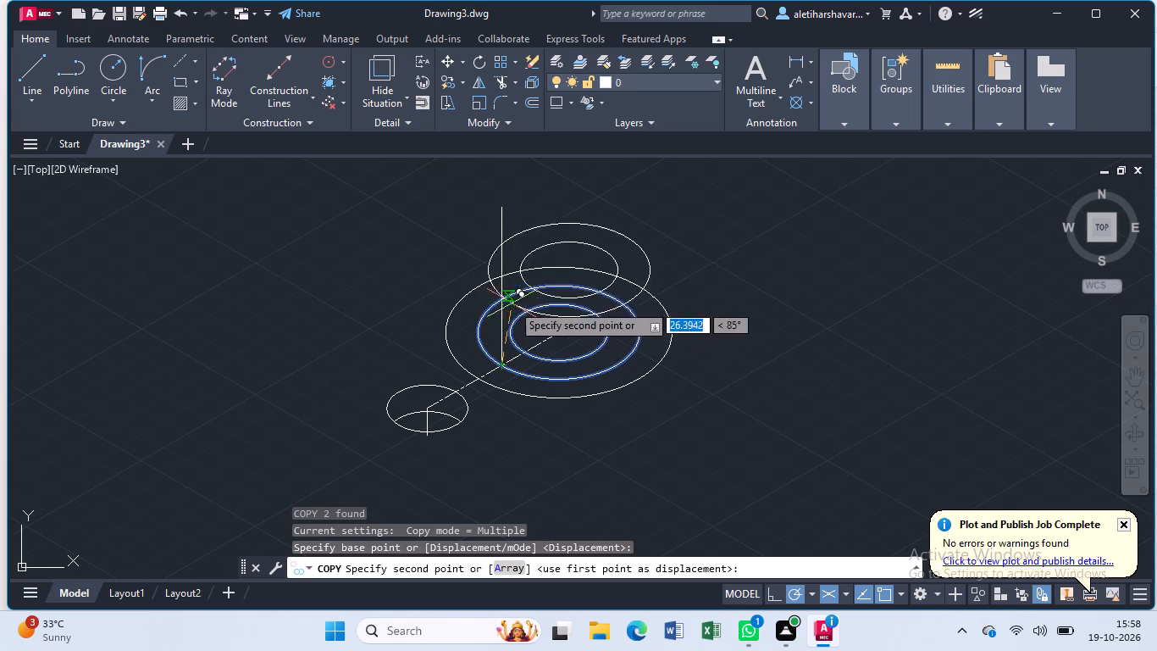
{"action": "left_click", "coordinate": [500, 209]}
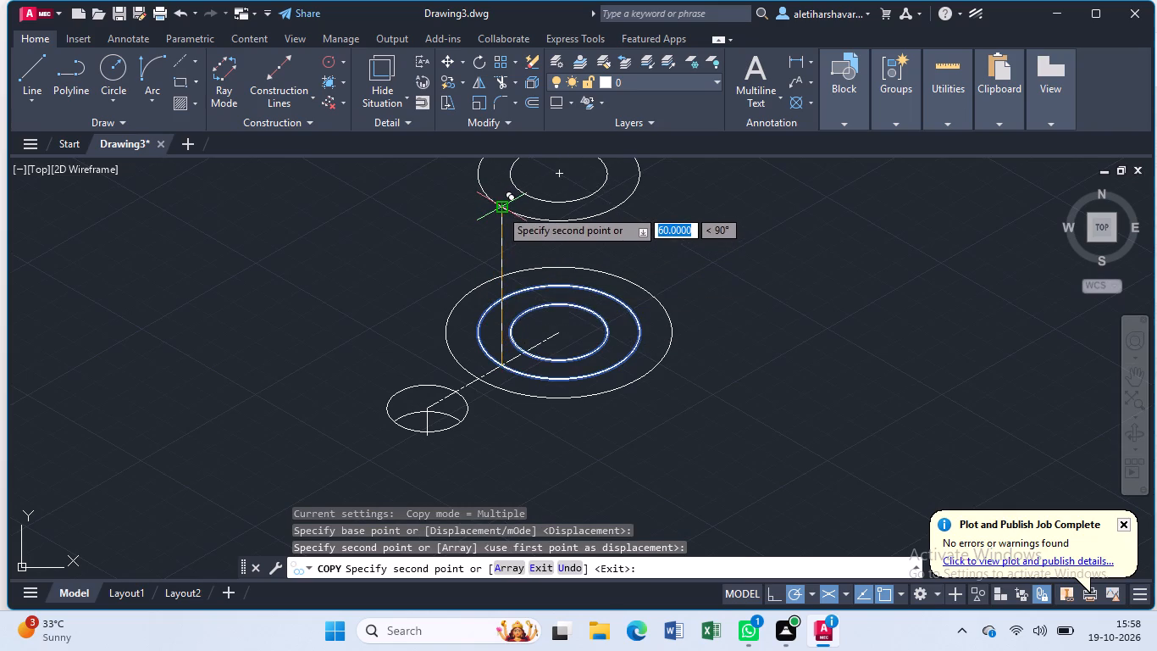
{"action": "key", "text": "Escape"}
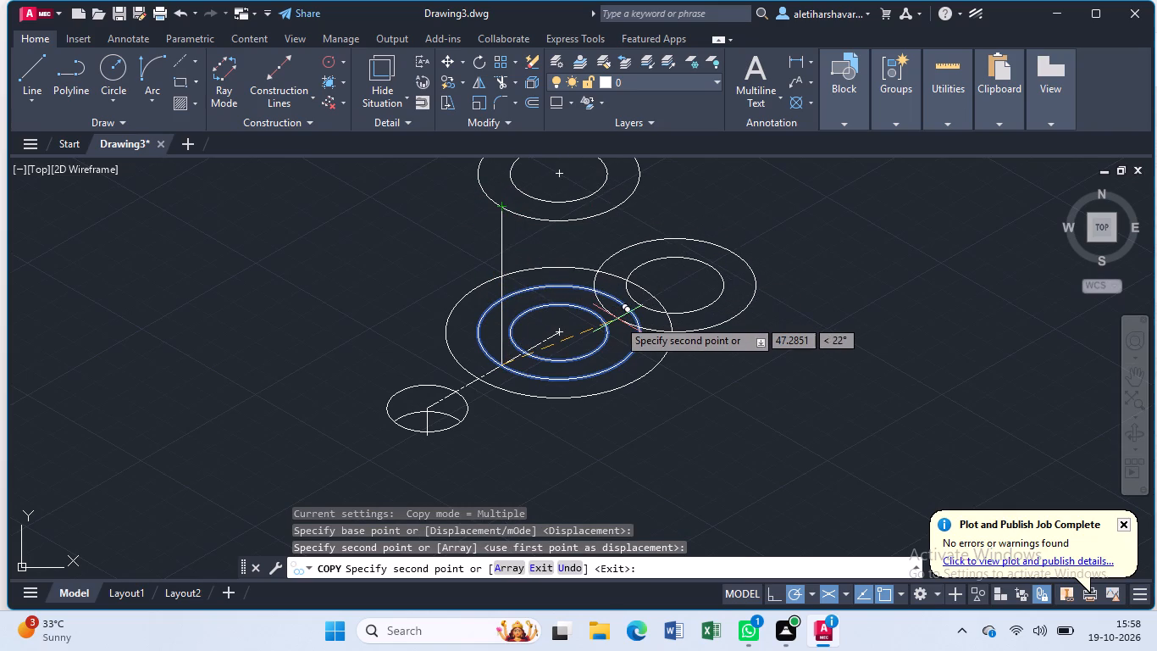
Delete the radius-15 isocircle at the base, keeping its copy at the top.
{"action": "scroll", "coordinate": [617, 319], "scroll_direction": "down", "scroll_amount": 1}
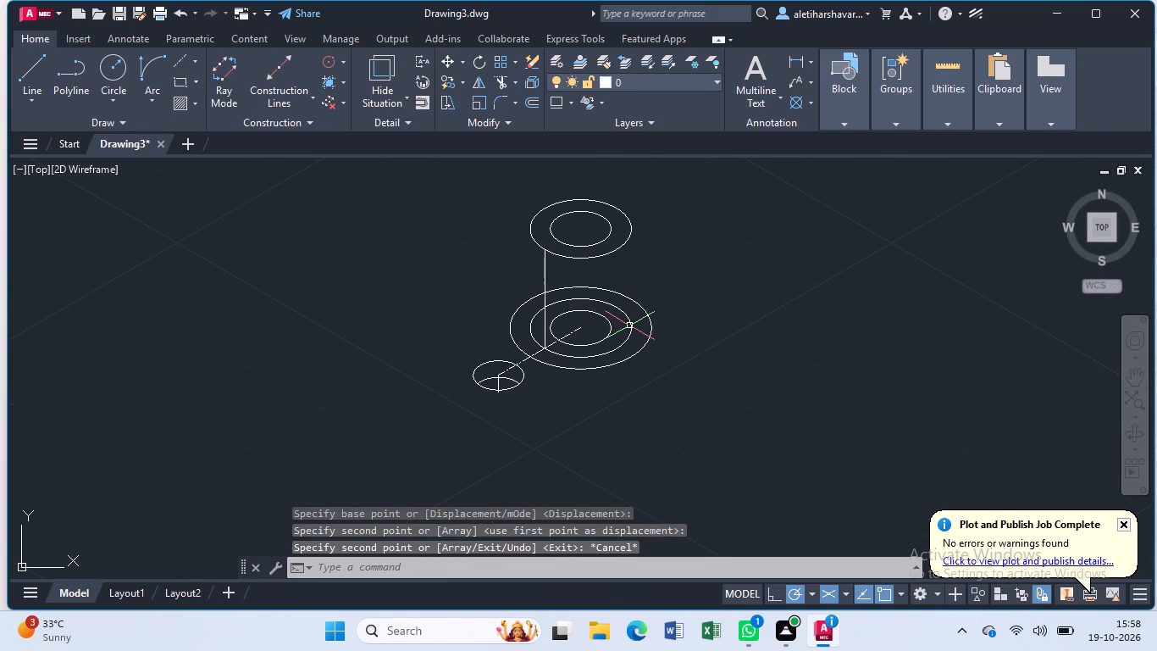
{"action": "left_click", "coordinate": [629, 325]}
{"action": "key", "text": "Escape"}
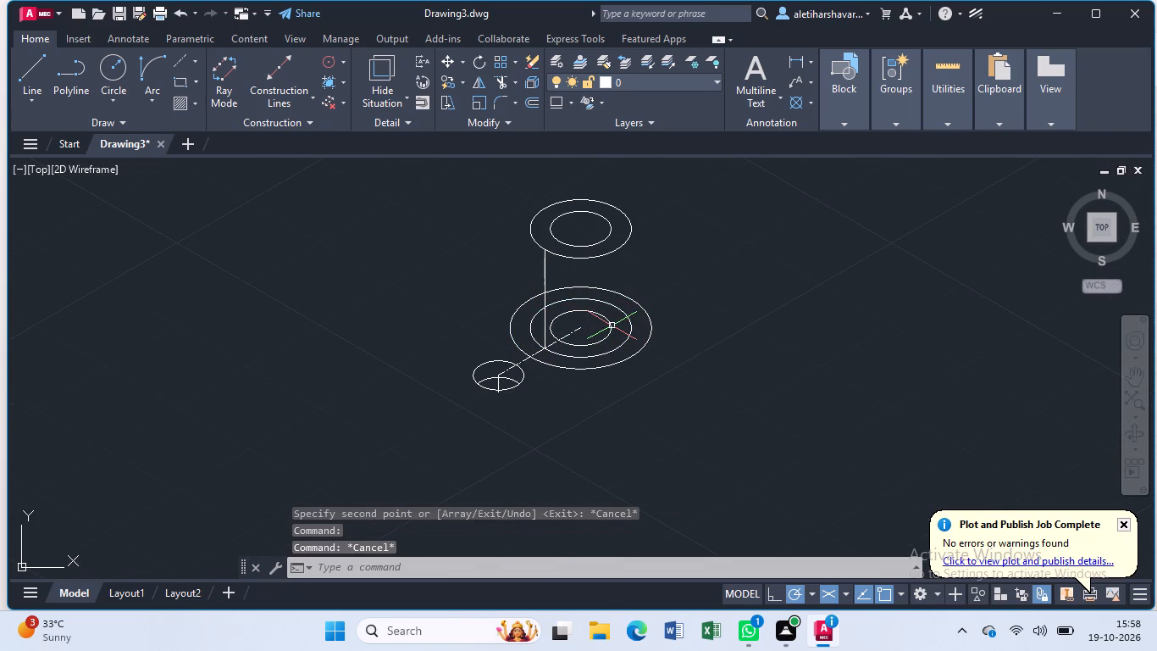
{"action": "left_click", "coordinate": [612, 325]}
{"action": "key", "text": "Delete"}
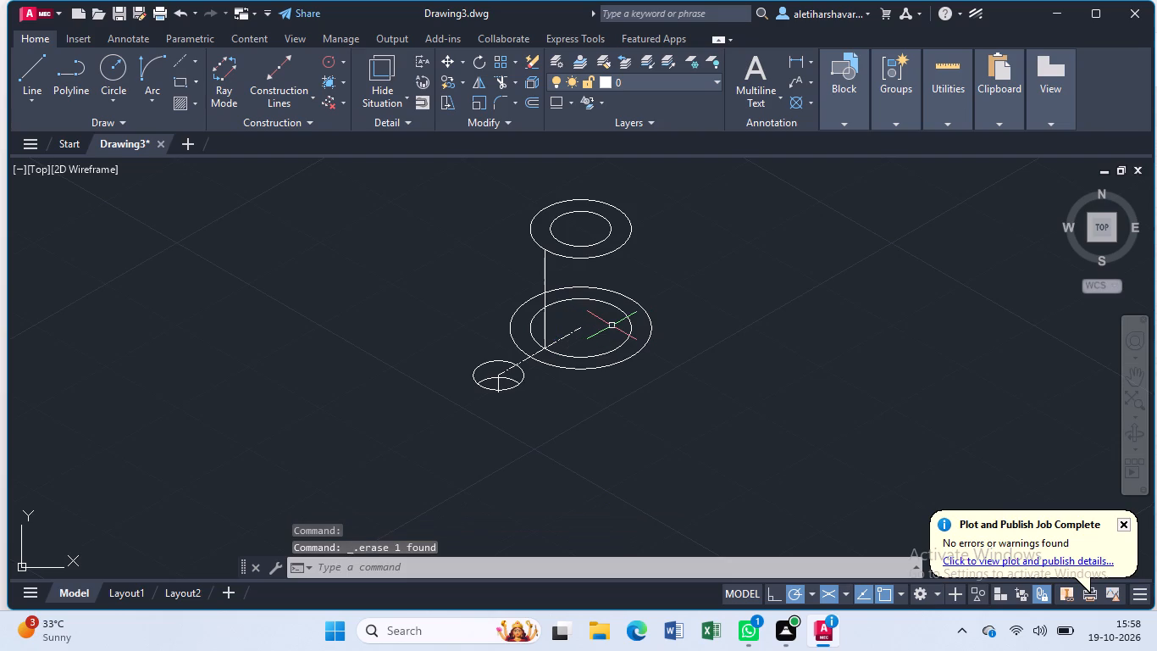
Draw a vertical line about 80 long upward from the left quadrant of the radius-25 base isocircle.
{"action": "key", "text": "l"}
{"action": "key", "text": "Return"}
{"action": "left_click", "coordinate": [529, 326]}
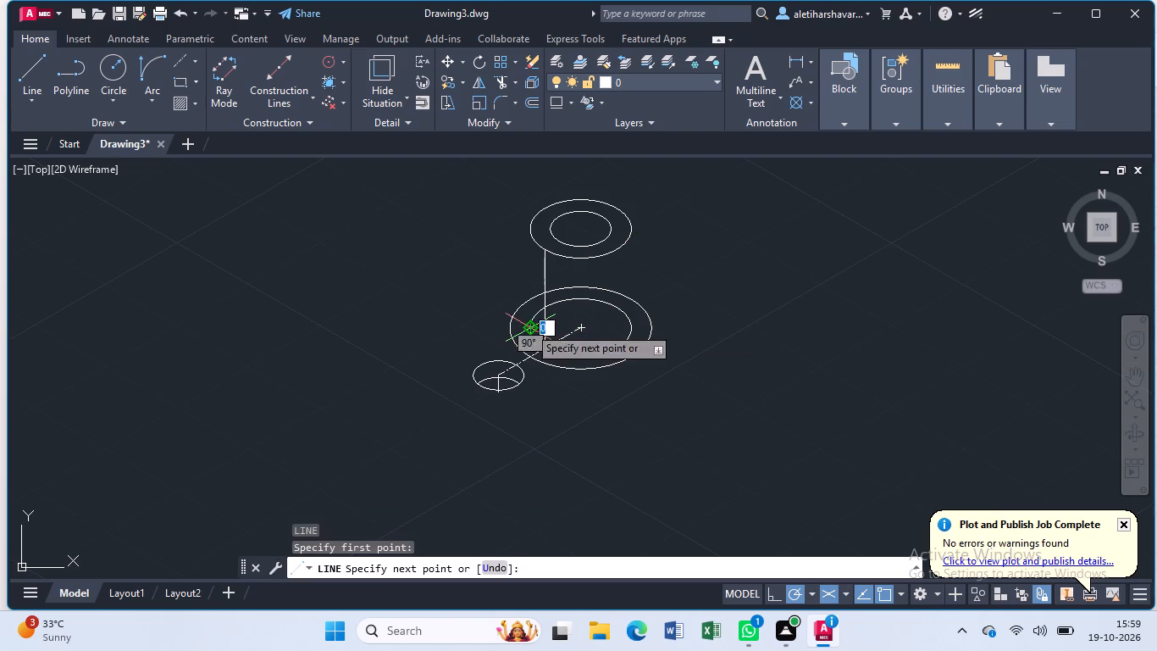
{"action": "left_click", "coordinate": [532, 196]}
{"action": "key", "text": "Escape"}
Trim the part of the left side edge that extends above the top radius-25 isocircle.
{"action": "type", "text": "tr"}
{"action": "key", "text": "Return"}
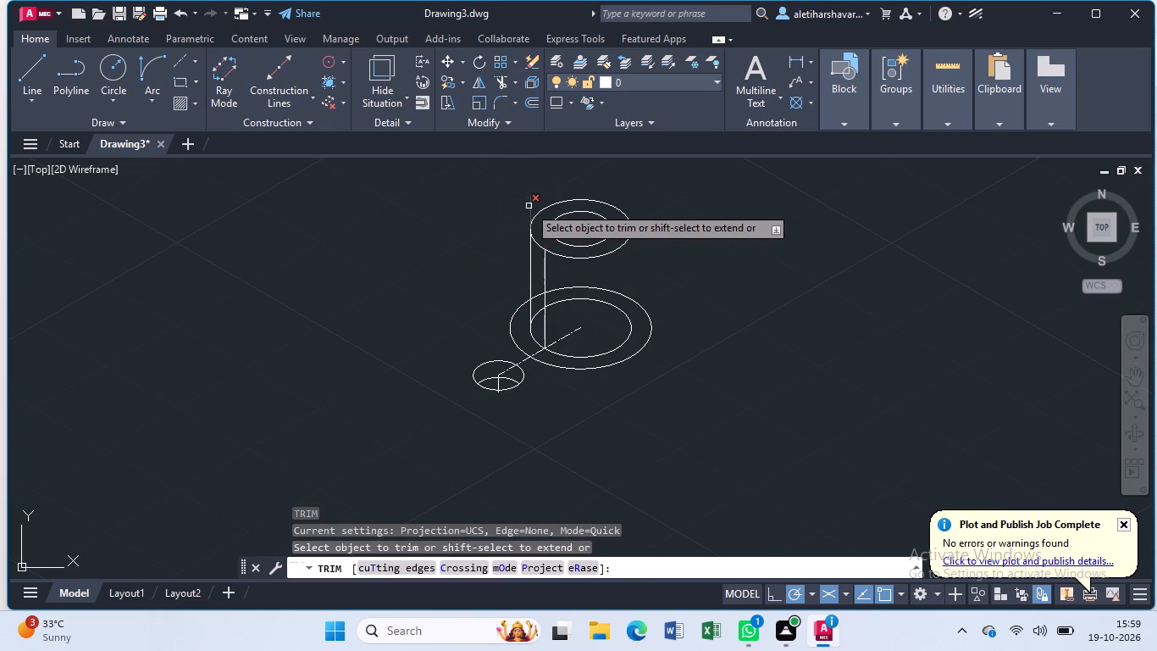
{"action": "left_click", "coordinate": [529, 206]}
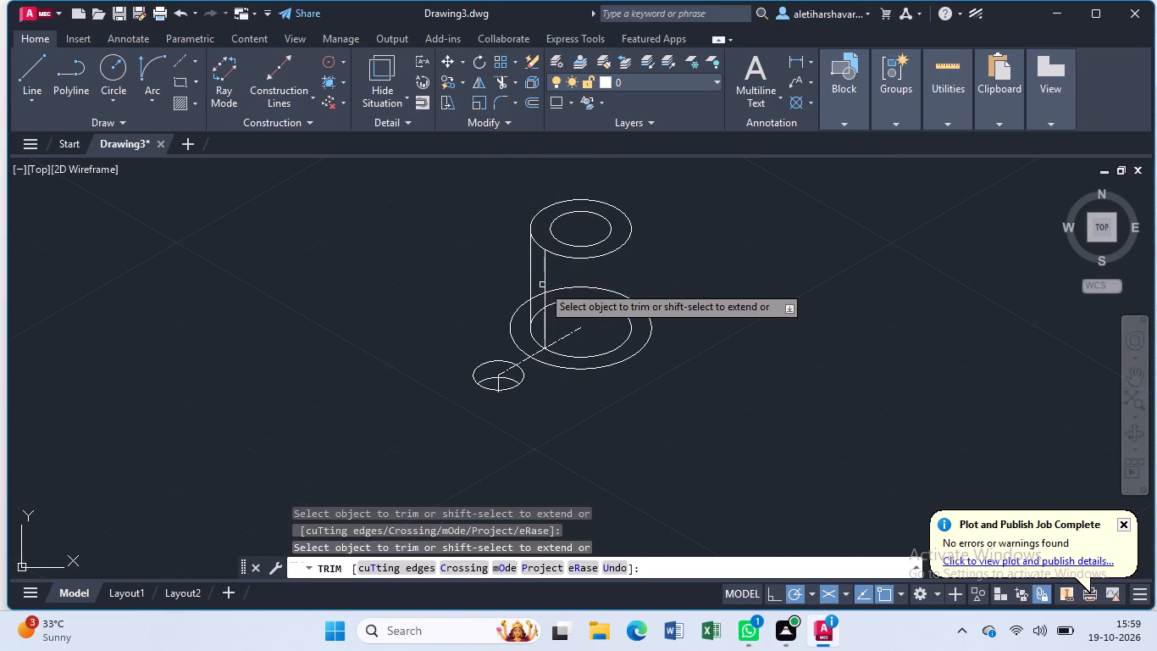
{"action": "key", "text": "Escape"}
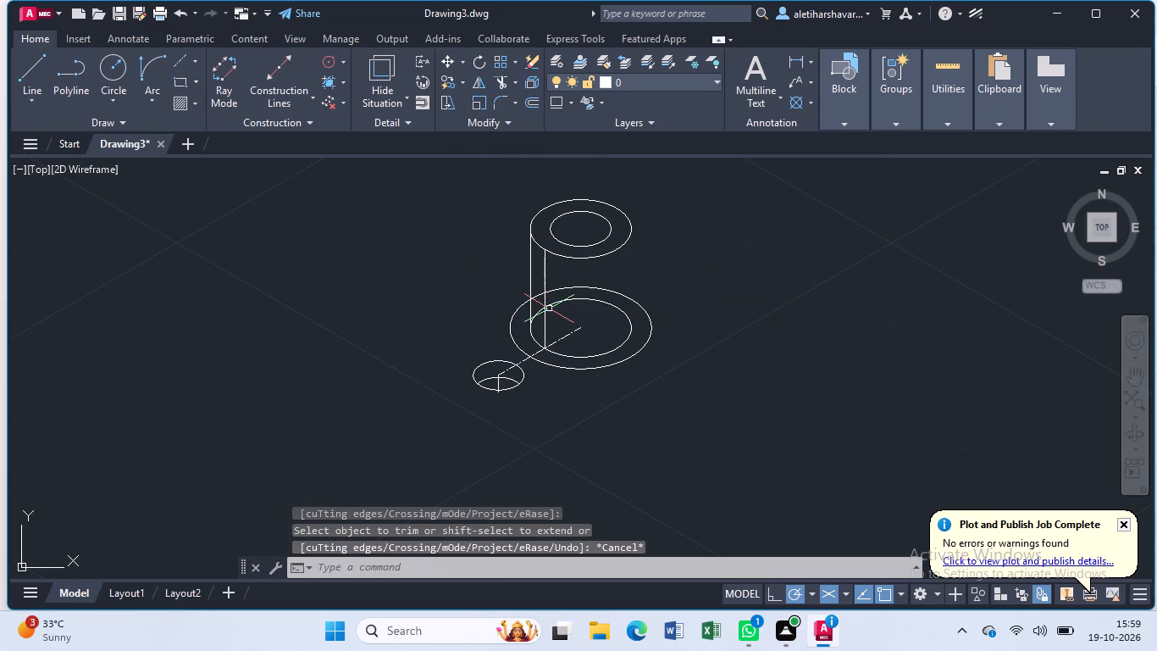
Draw the cylinder's right vertical edge between the right quadrants of the top and base radius-25 isocircles.
{"action": "key", "text": "l"}
{"action": "key", "text": "Return"}
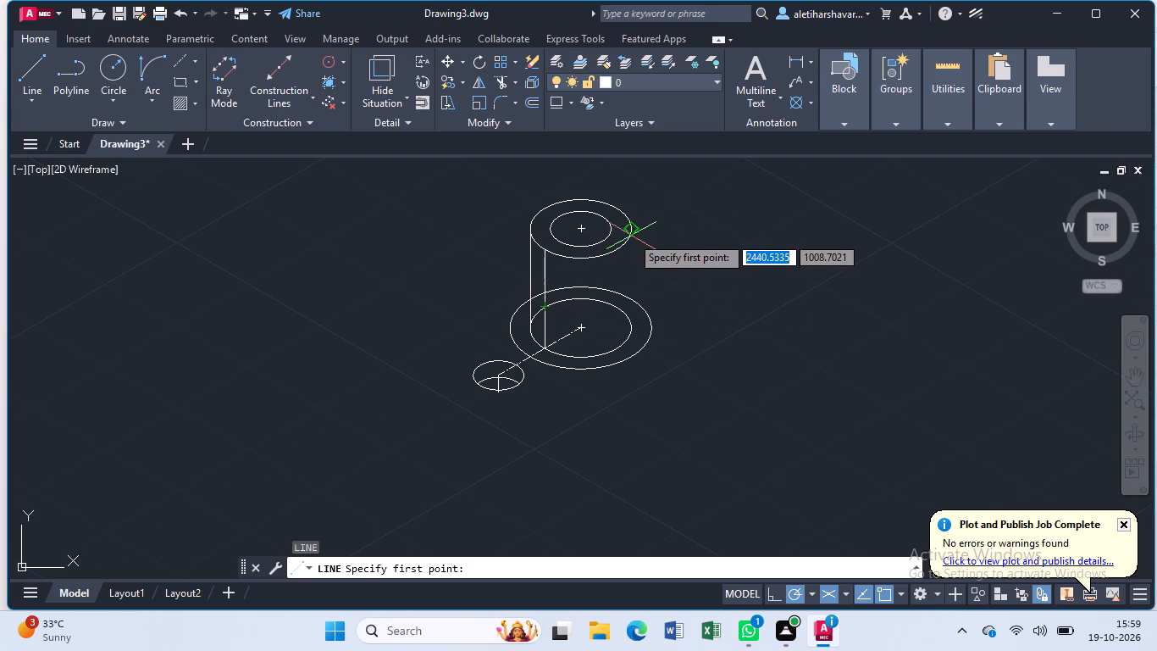
{"action": "left_click", "coordinate": [628, 231]}
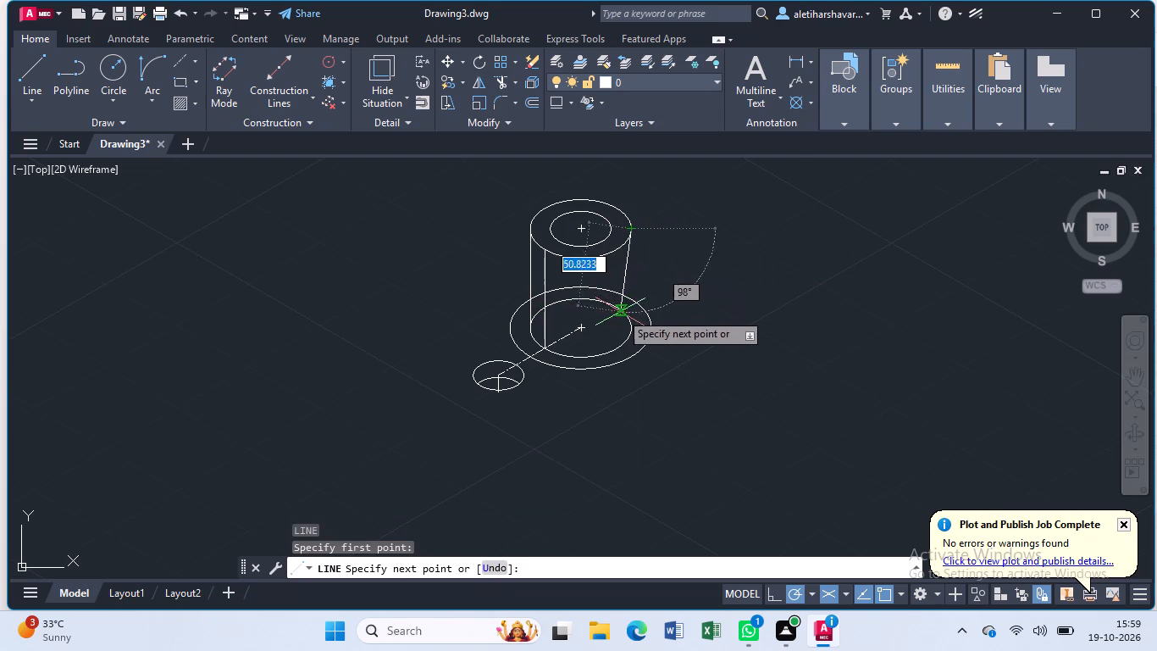
{"action": "left_click", "coordinate": [626, 326]}
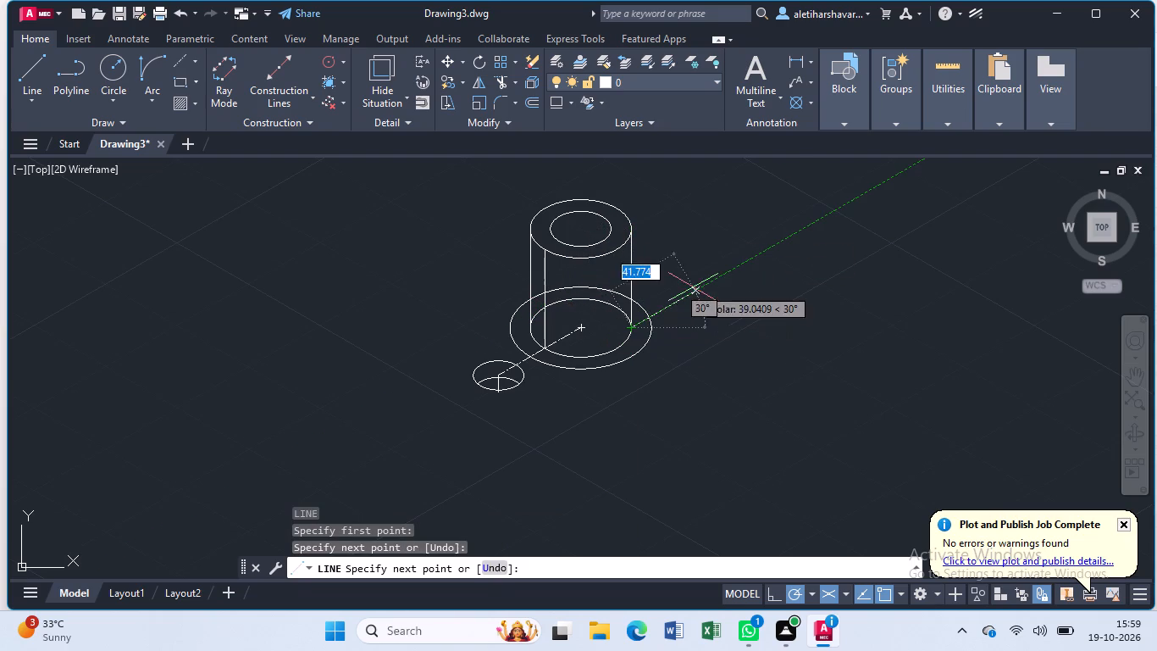
{"action": "key", "text": "Escape"}
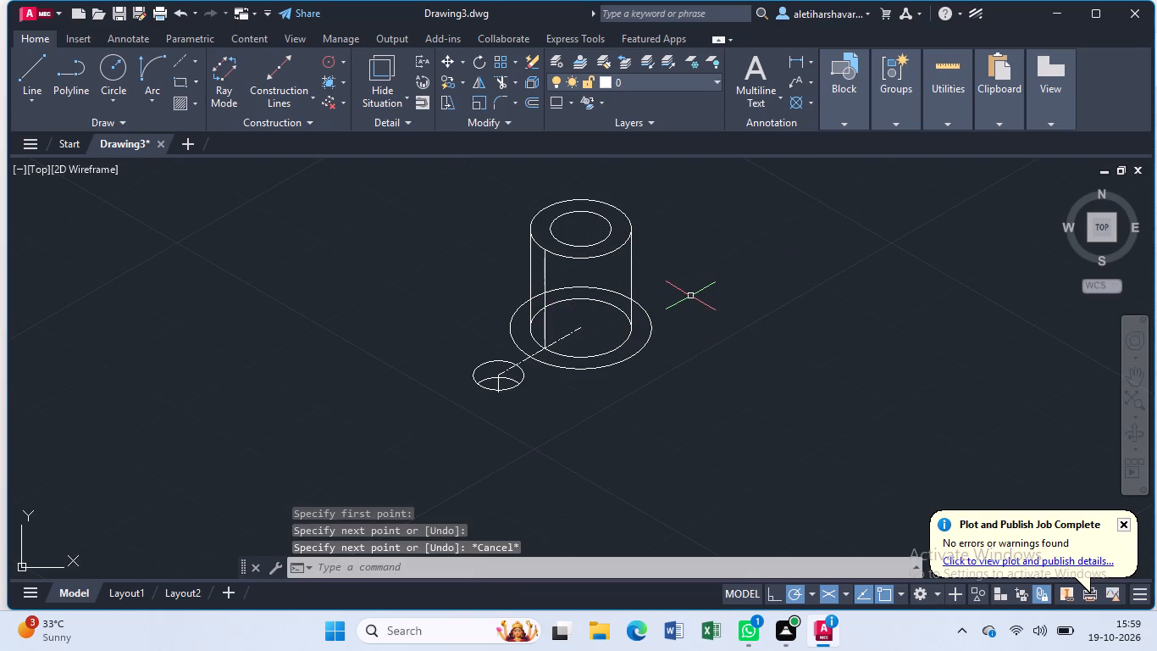
Trim away the hidden rear half of the base radius-25 isocircle and the extra vertical line inside the cylinder.
{"action": "type", "text": "tr"}
{"action": "key", "text": "Return"}
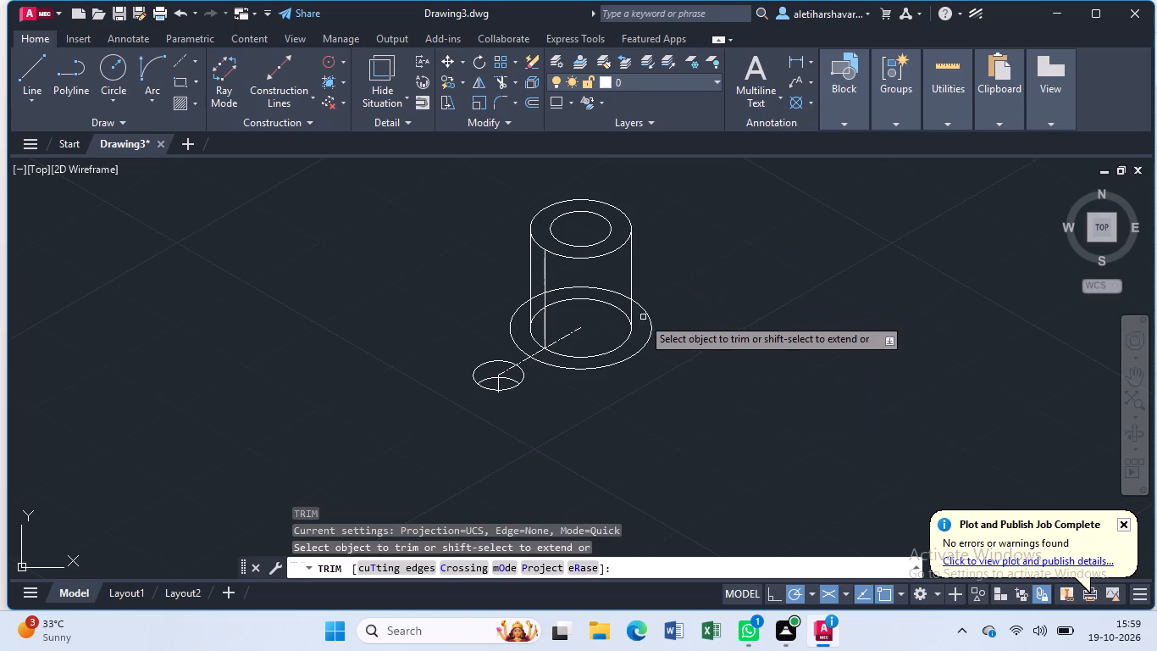
{"action": "left_click", "coordinate": [611, 307]}
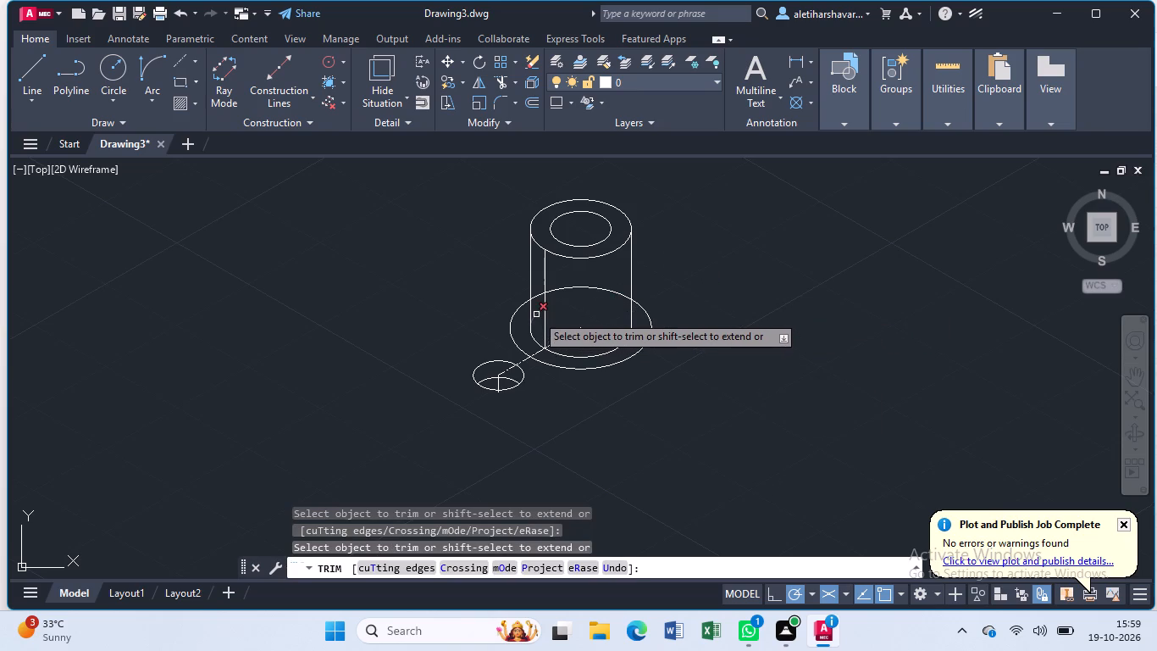
{"action": "left_click", "coordinate": [536, 314]}
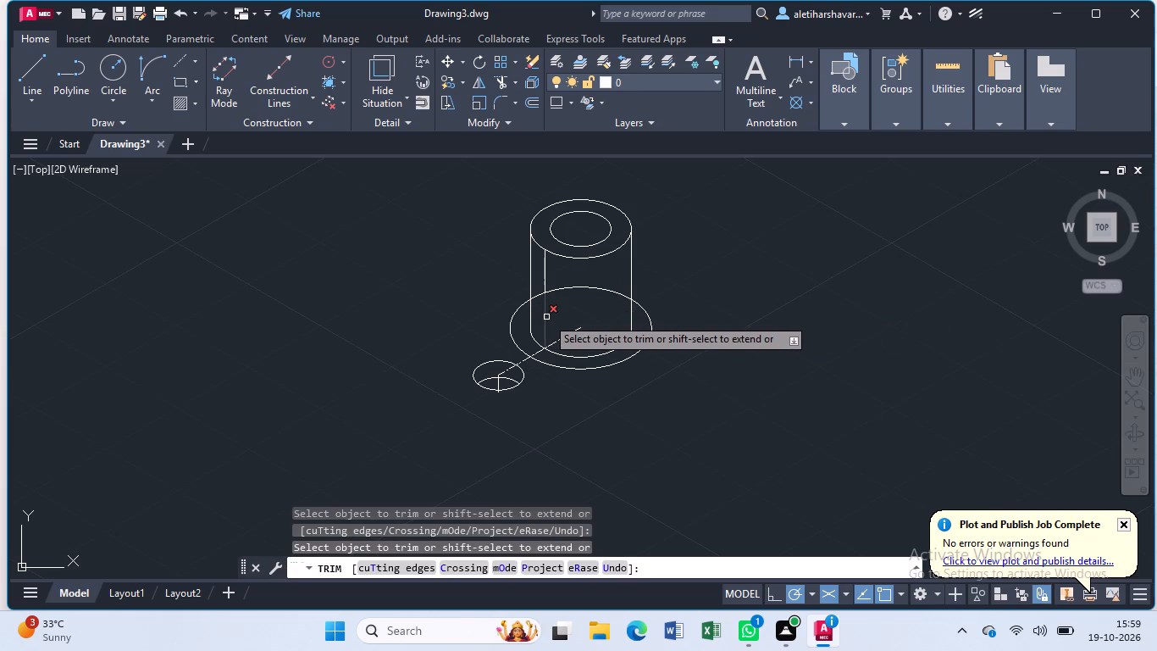
{"action": "left_click", "coordinate": [546, 317]}
{"action": "left_click", "coordinate": [545, 279]}
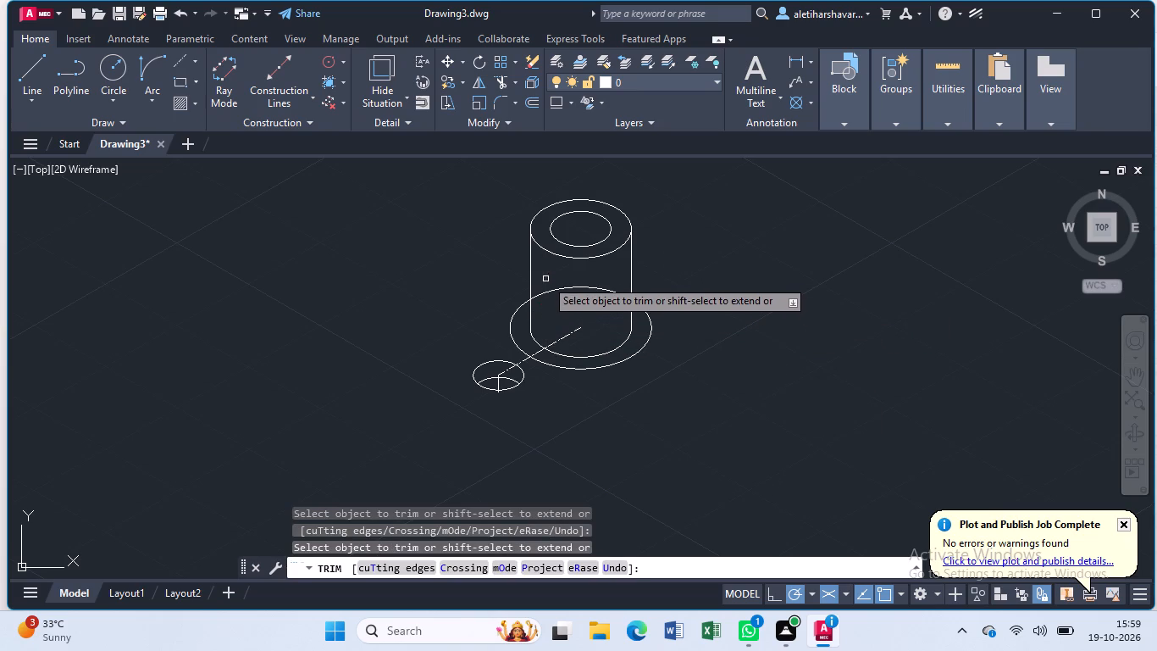
{"action": "key", "text": "Escape"}
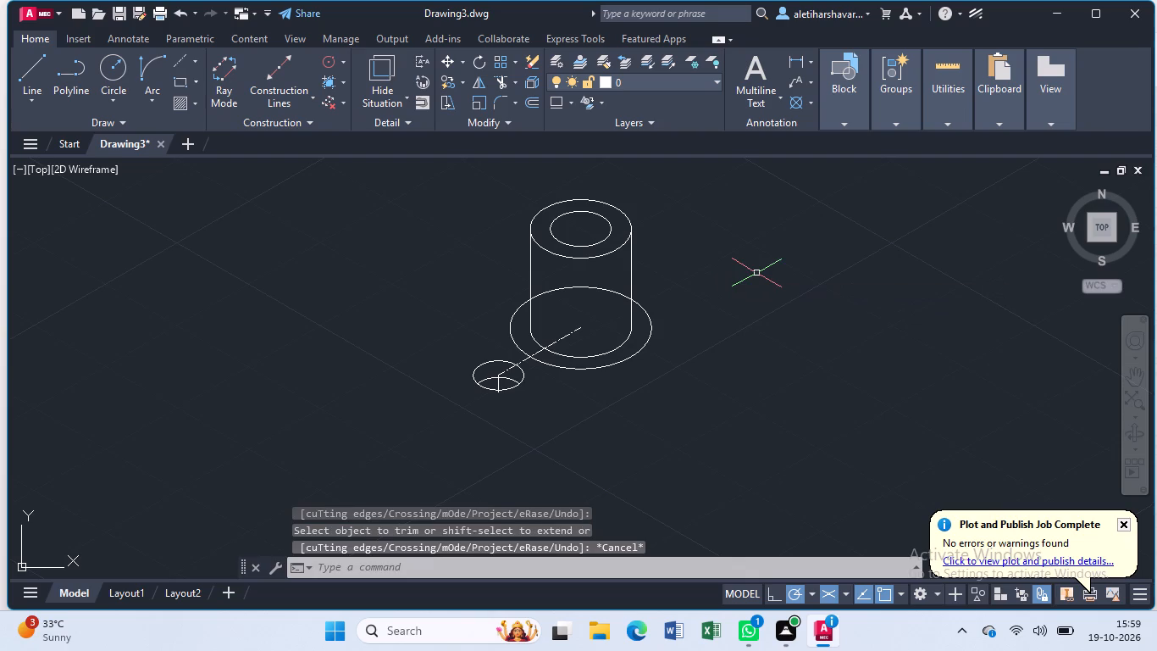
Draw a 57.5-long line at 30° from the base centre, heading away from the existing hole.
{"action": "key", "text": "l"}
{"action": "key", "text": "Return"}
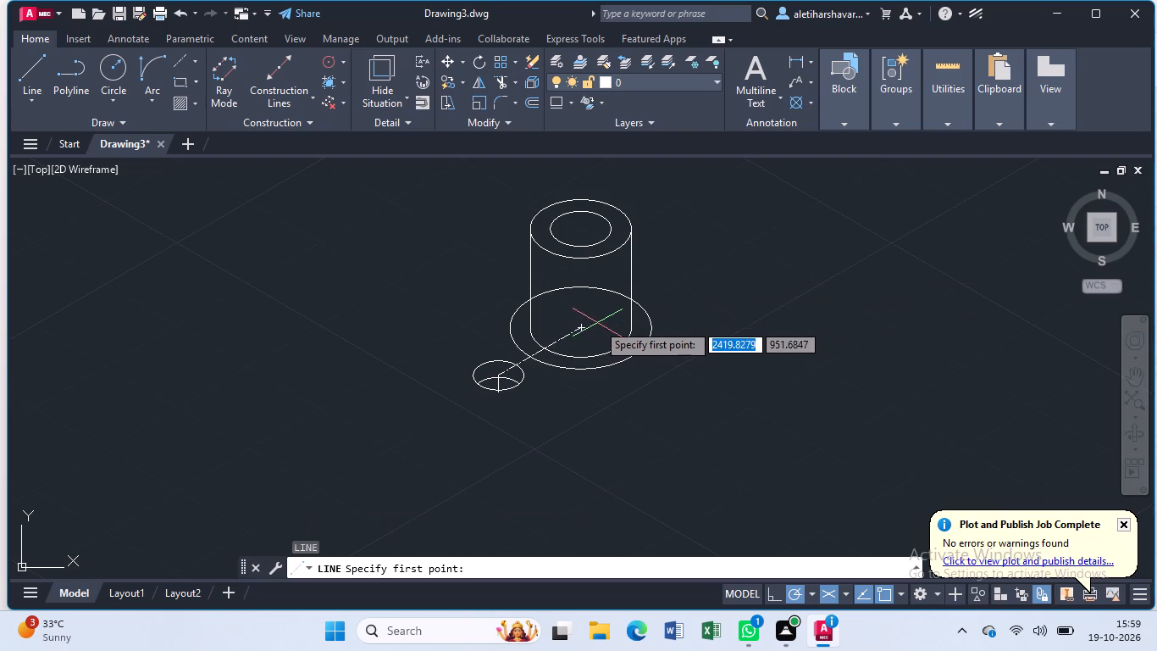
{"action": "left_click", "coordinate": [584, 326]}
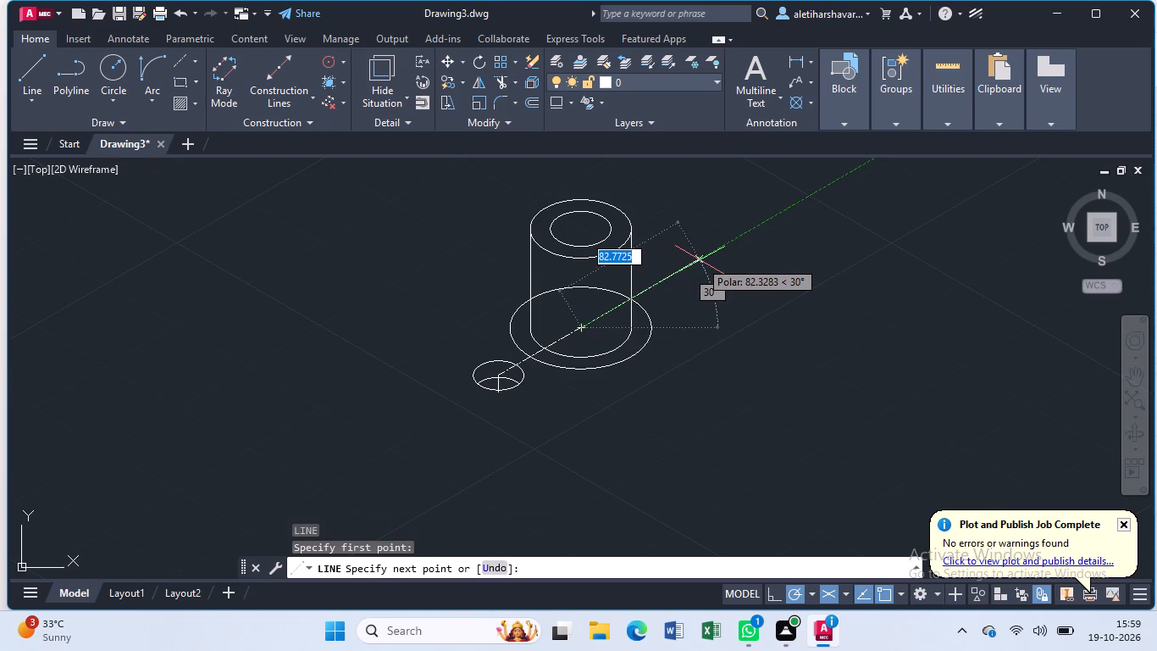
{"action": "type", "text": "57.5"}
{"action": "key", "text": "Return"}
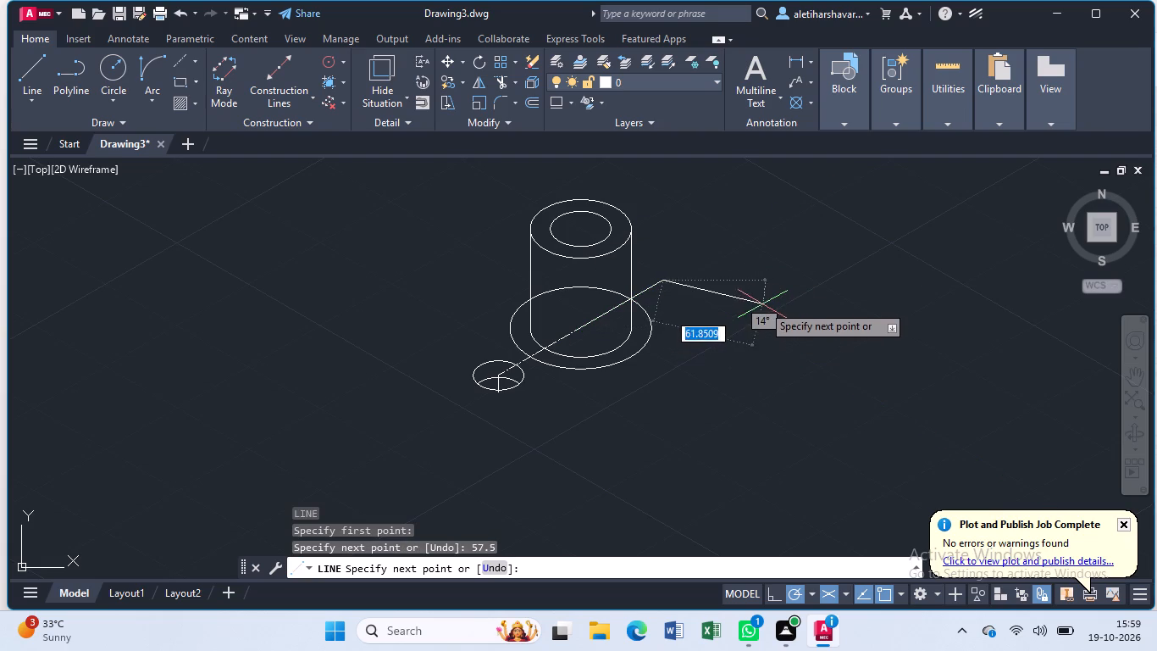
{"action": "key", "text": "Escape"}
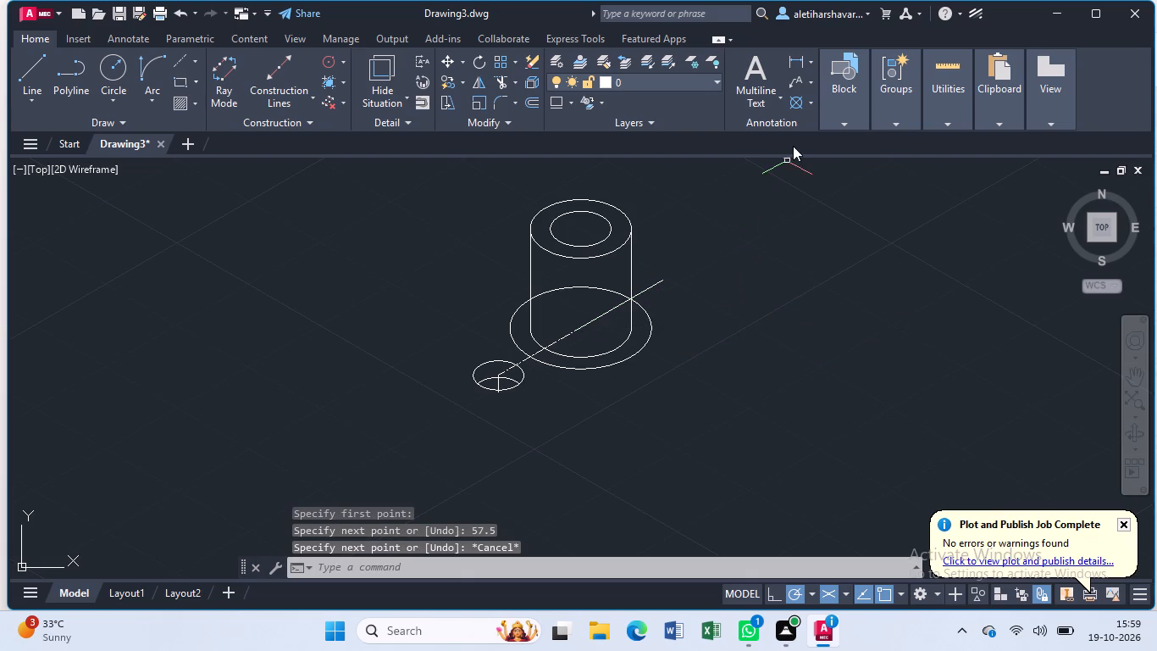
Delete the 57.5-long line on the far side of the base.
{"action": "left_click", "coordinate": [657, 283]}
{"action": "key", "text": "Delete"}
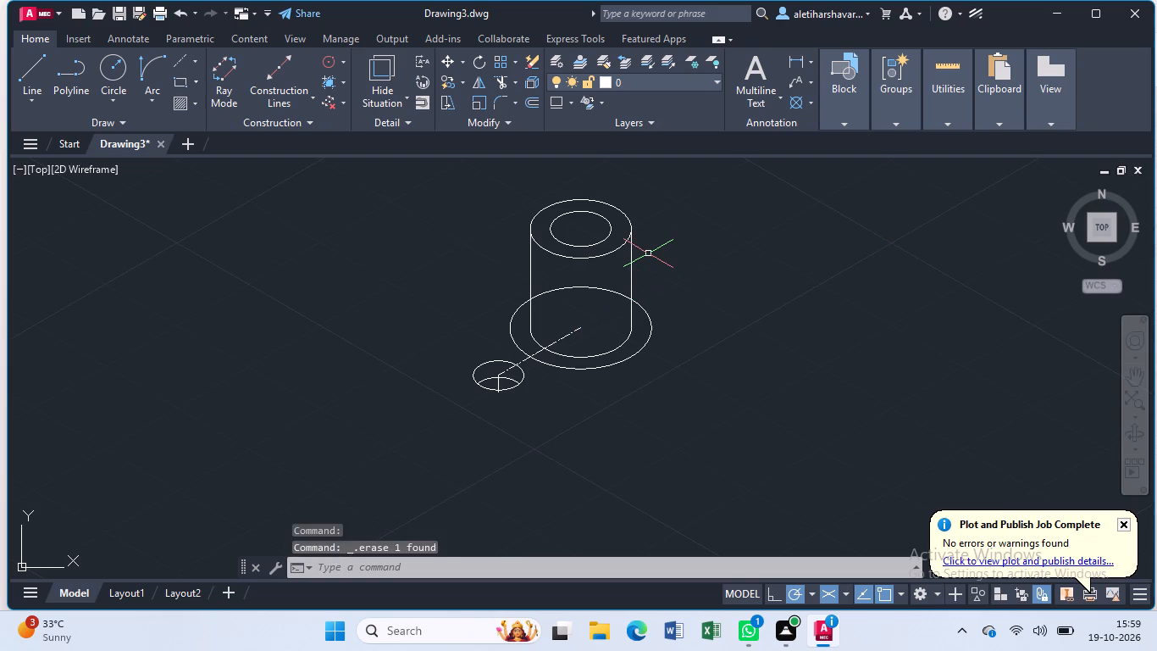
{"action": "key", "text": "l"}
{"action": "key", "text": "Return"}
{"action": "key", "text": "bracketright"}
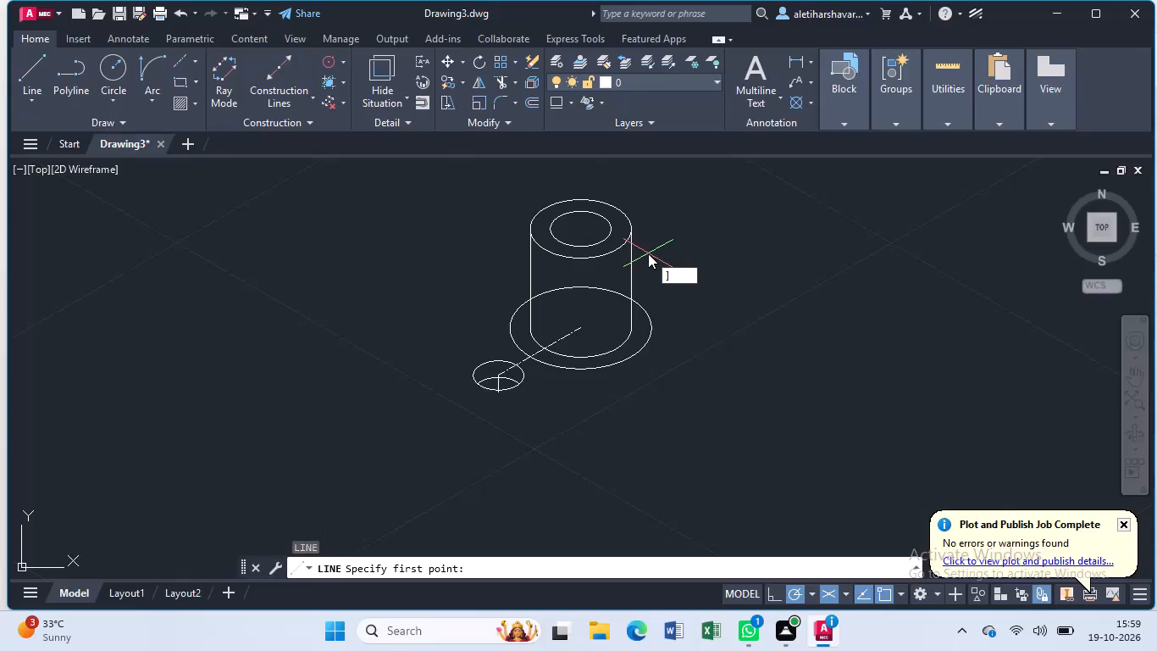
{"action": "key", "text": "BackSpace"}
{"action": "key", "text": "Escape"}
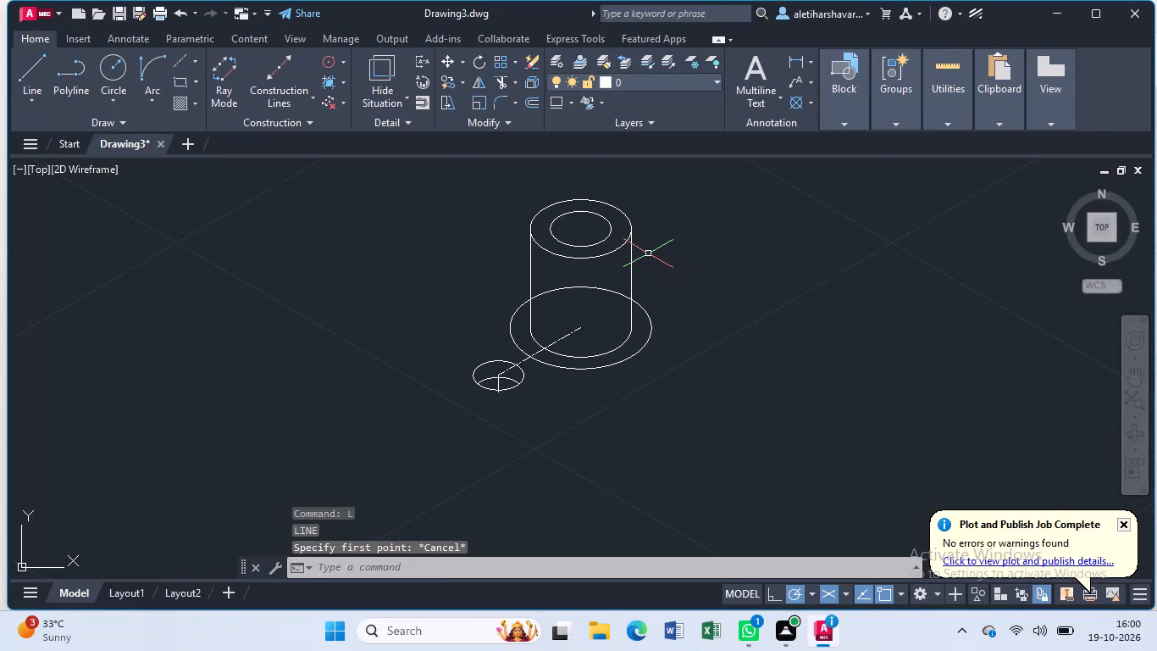
Draw a 66-long line at 30° from the base centre, heading away from the existing hole.
{"action": "key", "text": "l"}
{"action": "key", "text": "Return"}
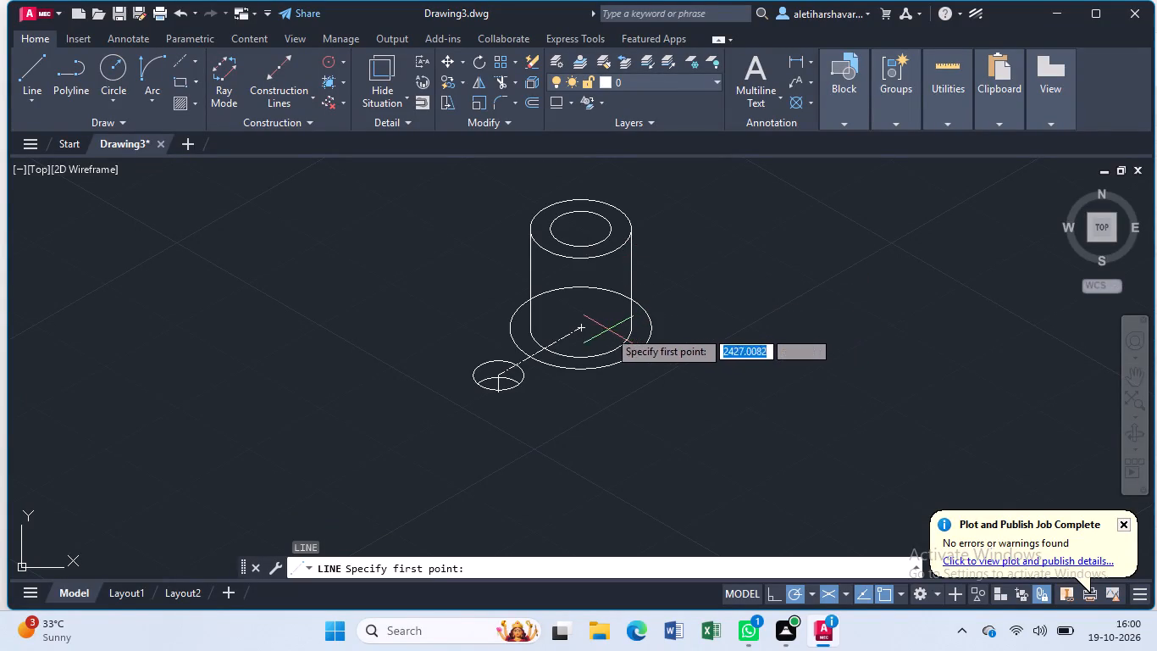
{"action": "left_click", "coordinate": [584, 330]}
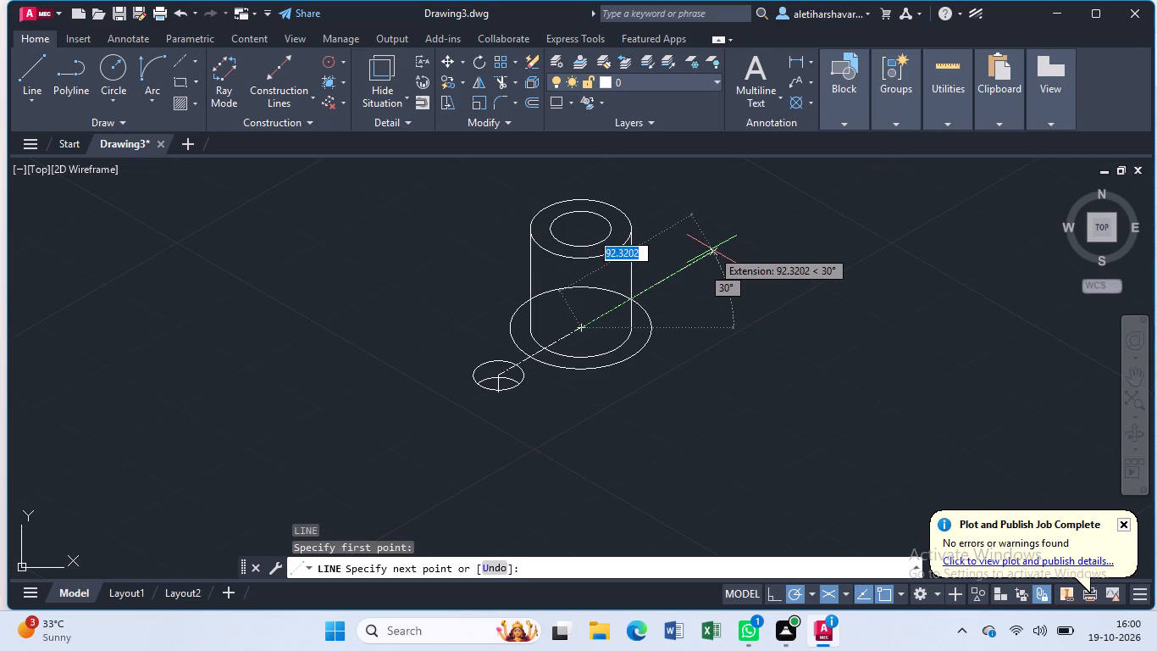
{"action": "key", "text": "6"}
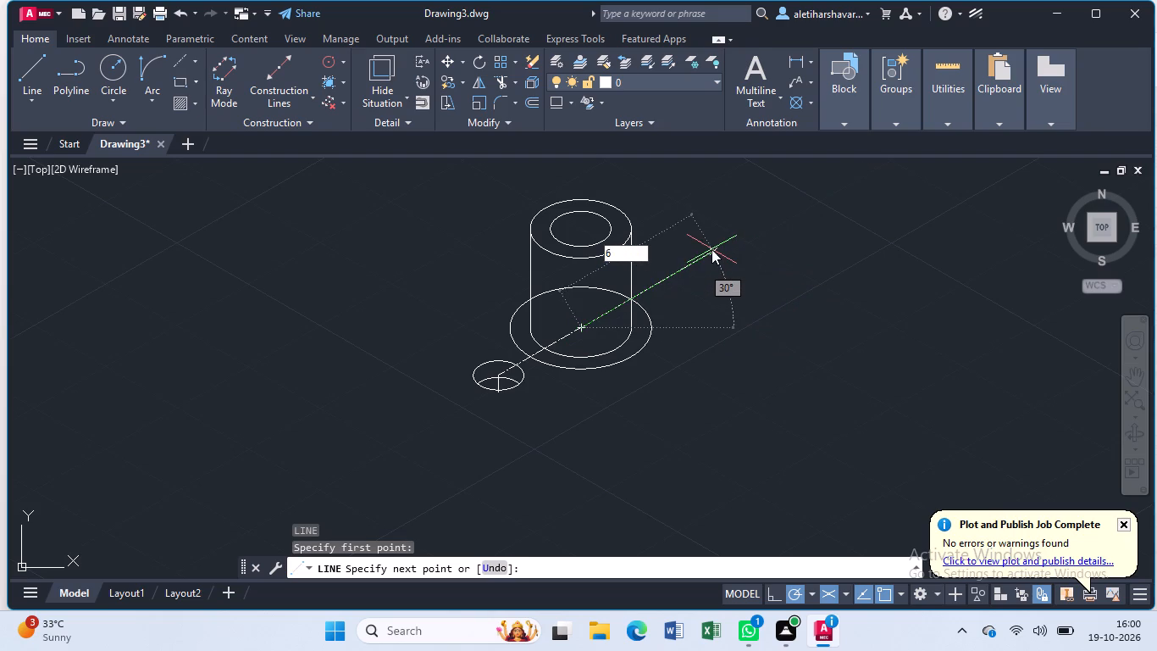
{"action": "key", "text": "6"}
{"action": "key", "text": "Return"}
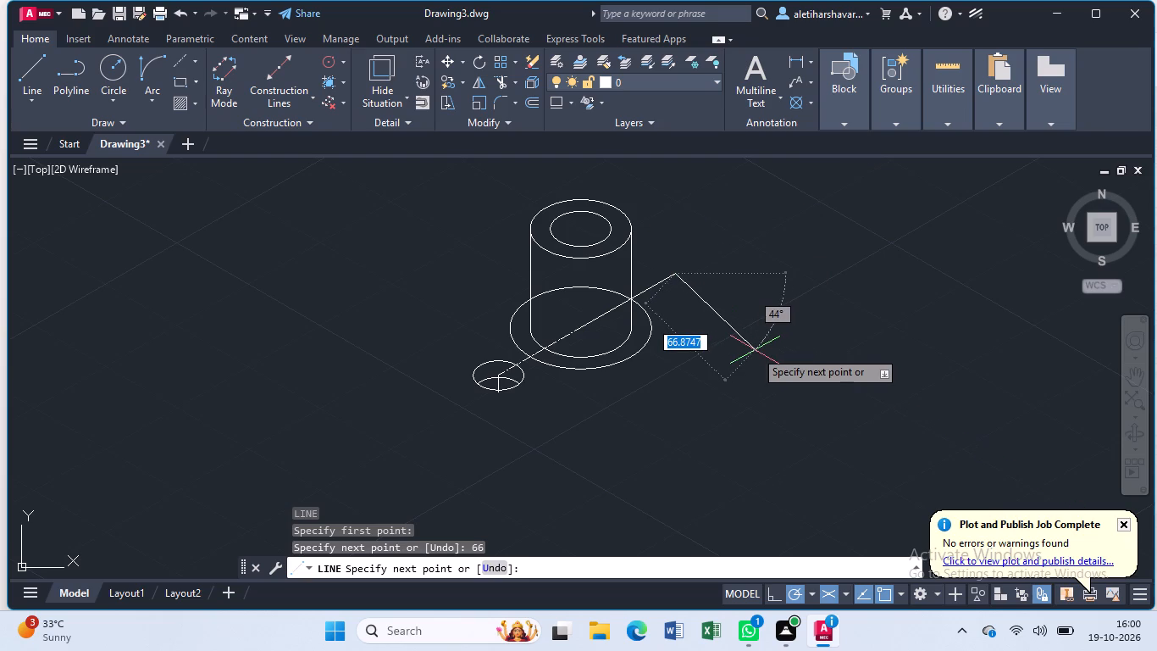
{"action": "key", "text": "Escape"}
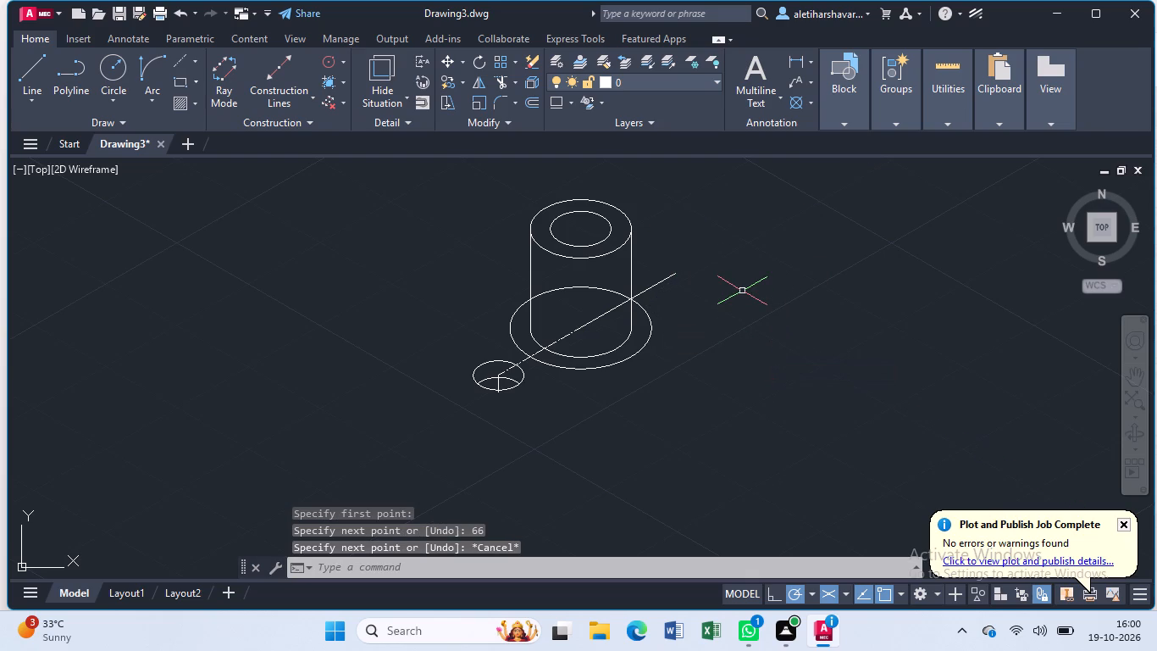
Copy the front hole's isocircle and inner depth arc from the hole centre to the far end of the 66-long line.
{"action": "left_click", "coordinate": [501, 360]}
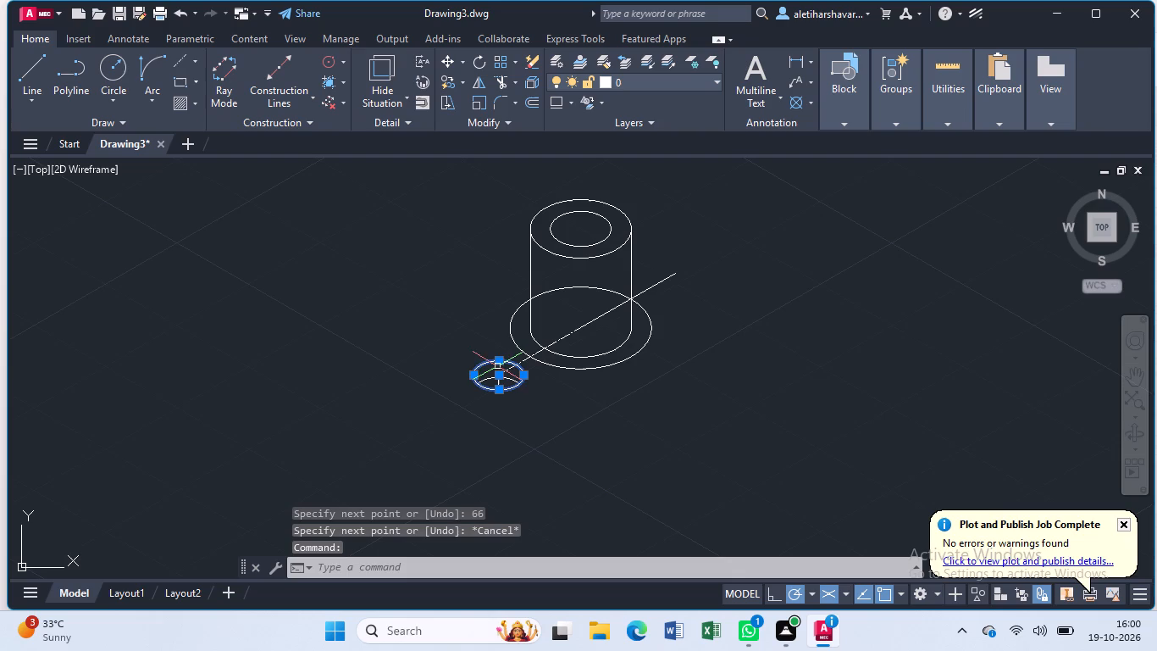
{"action": "left_click", "coordinate": [489, 379]}
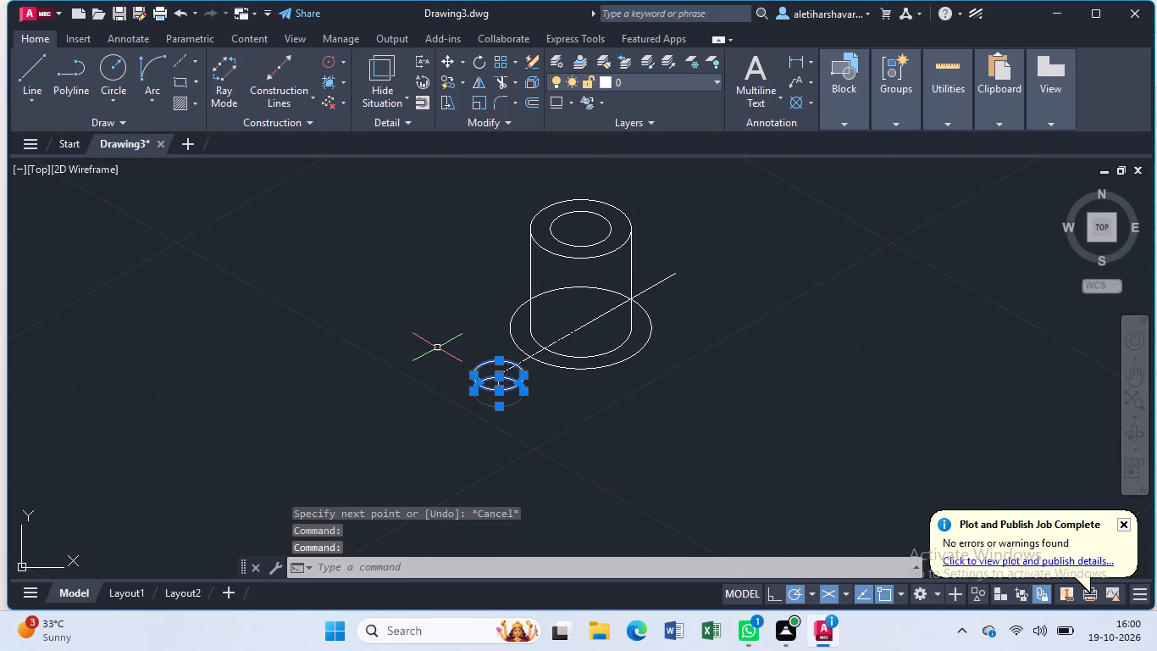
{"action": "type", "text": "co"}
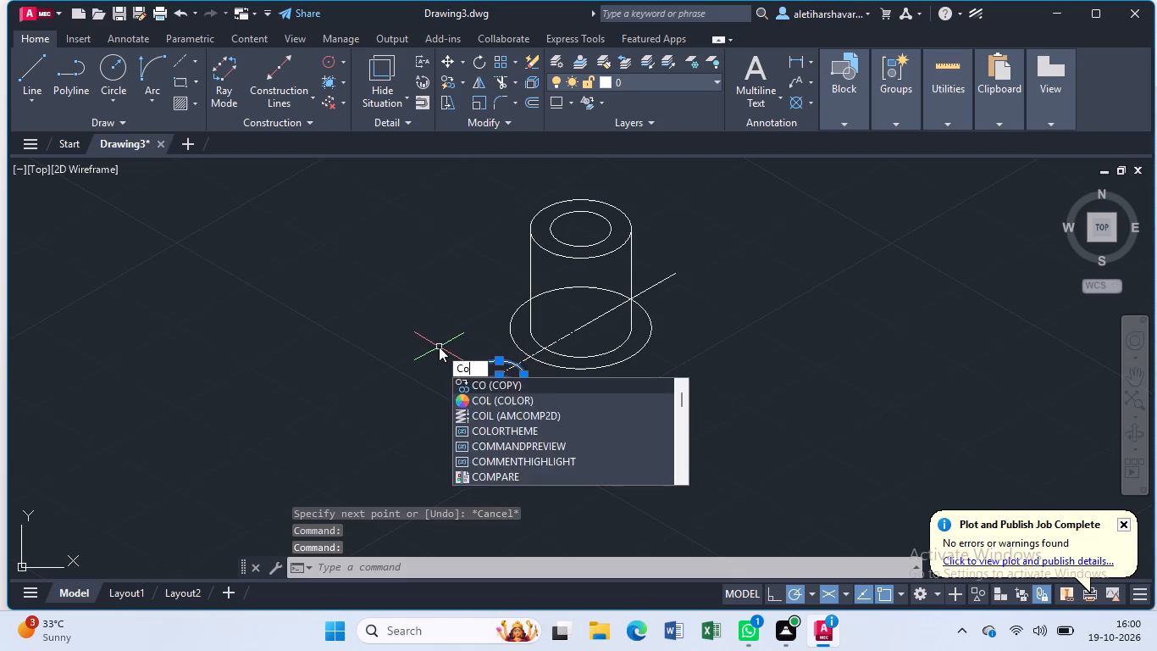
{"action": "key", "text": "Return"}
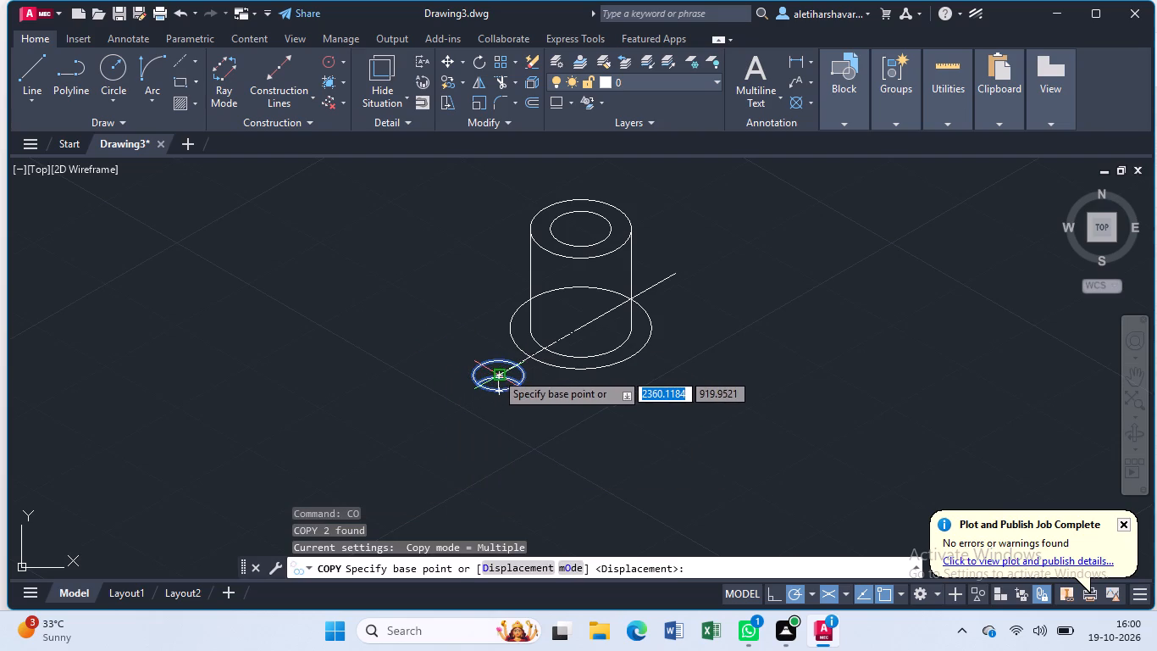
{"action": "left_click", "coordinate": [495, 372]}
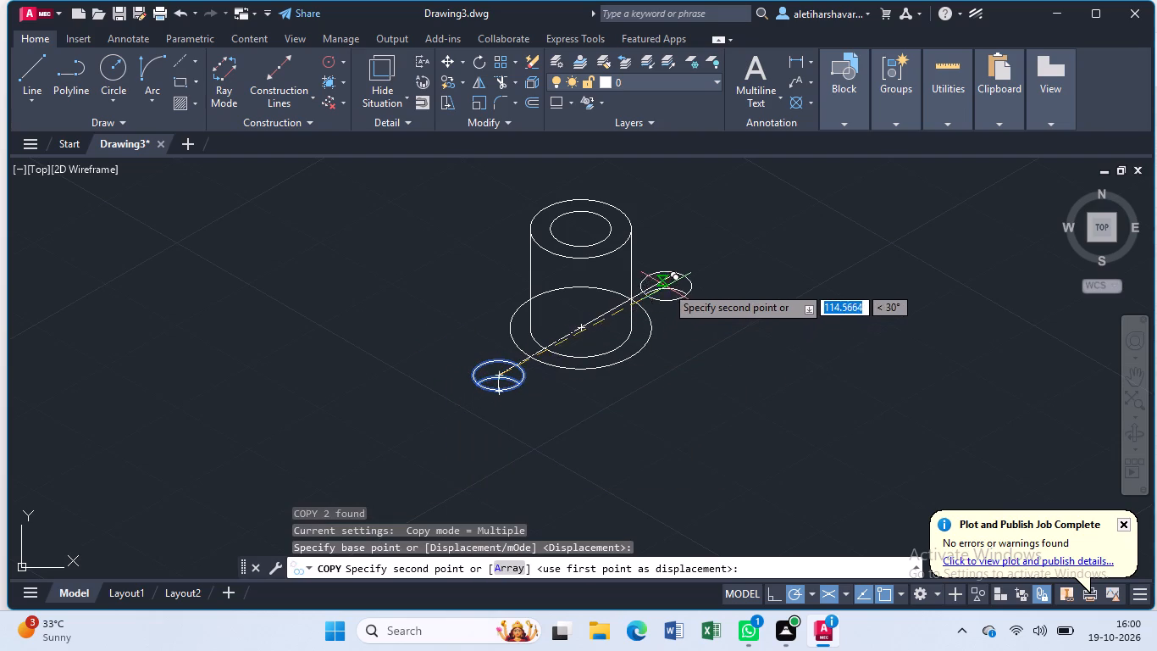
{"action": "scroll", "coordinate": [672, 278], "scroll_direction": "up", "scroll_amount": 2}
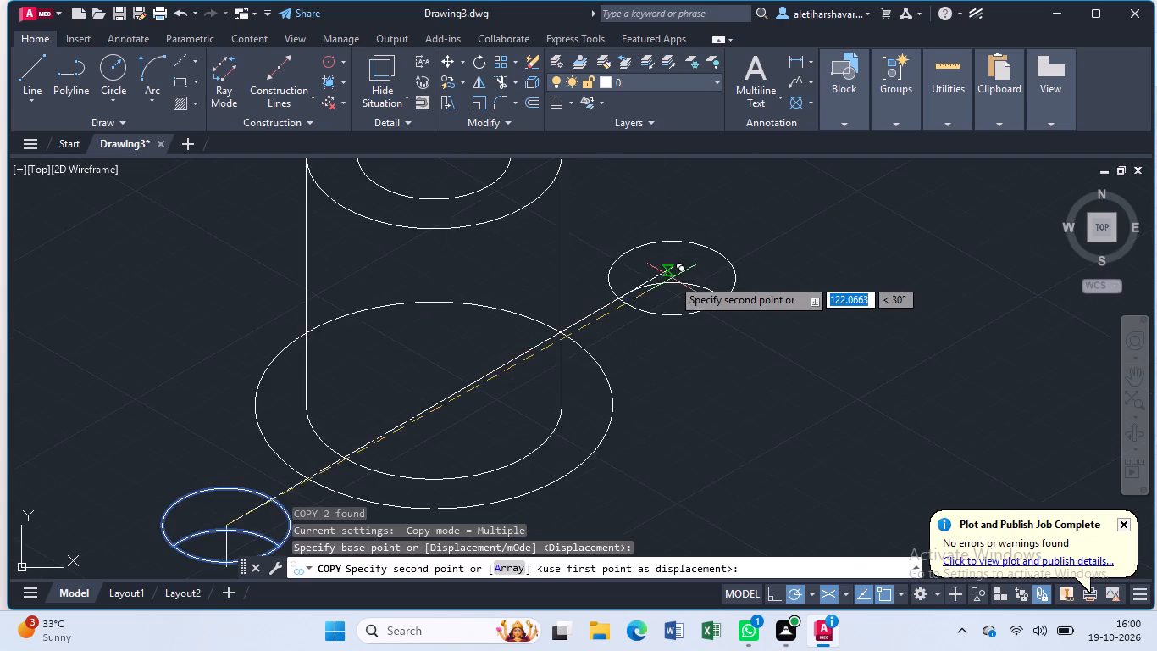
{"action": "scroll", "coordinate": [672, 278], "scroll_direction": "up", "scroll_amount": 2}
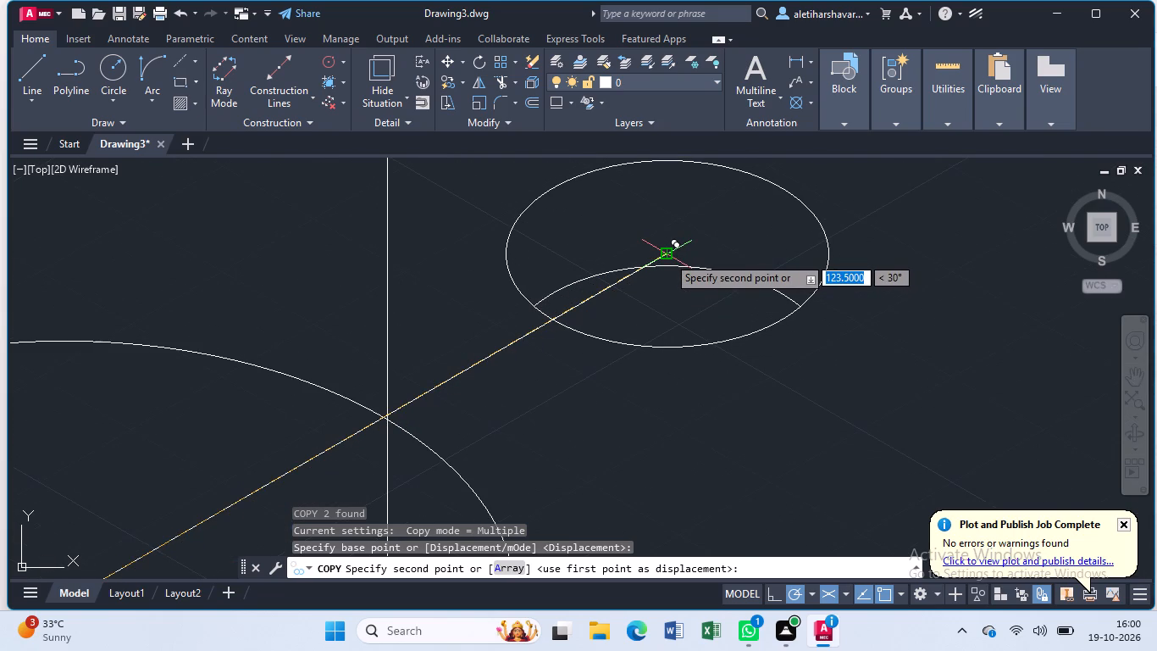
{"action": "left_click", "coordinate": [667, 256]}
{"action": "key", "text": "Escape"}
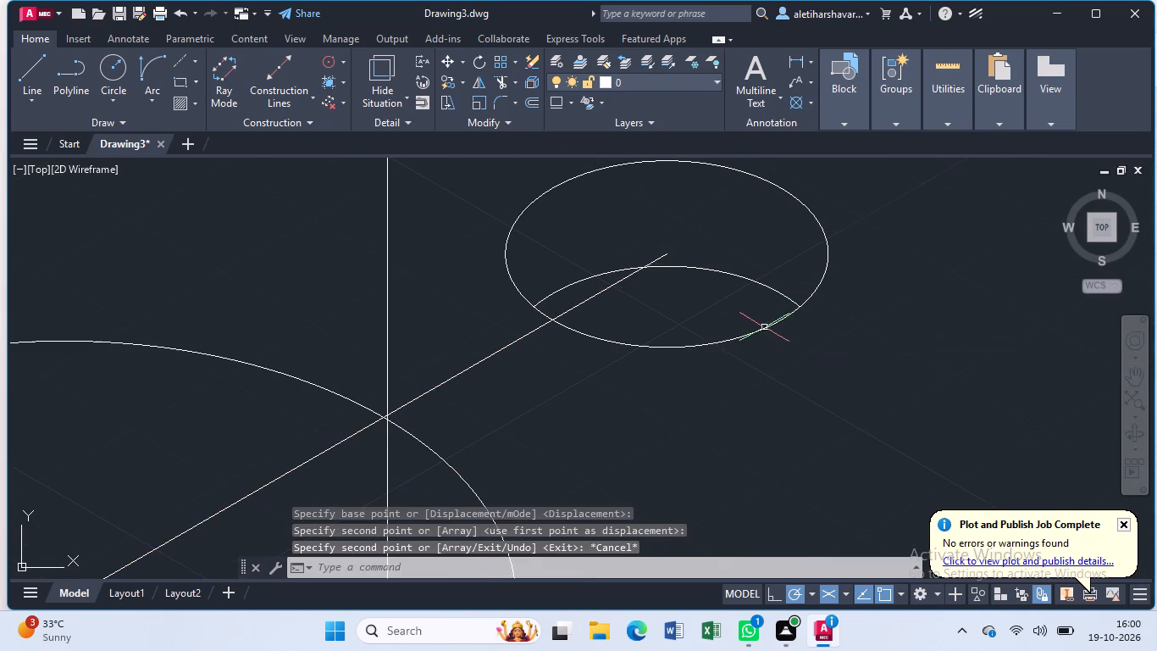
Draw a radius-20 isocircle concentric with the front hole.
{"action": "scroll", "coordinate": [764, 327], "scroll_direction": "down", "scroll_amount": 4}
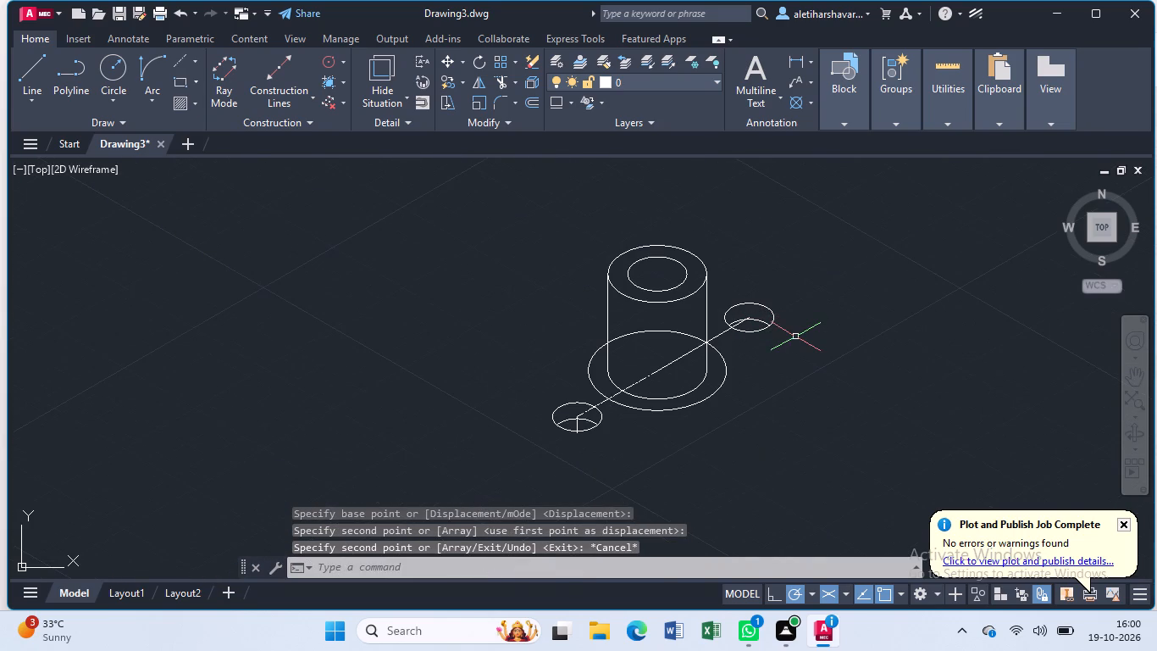
{"action": "type", "text": "ell"}
{"action": "left_click", "coordinate": [843, 376]}
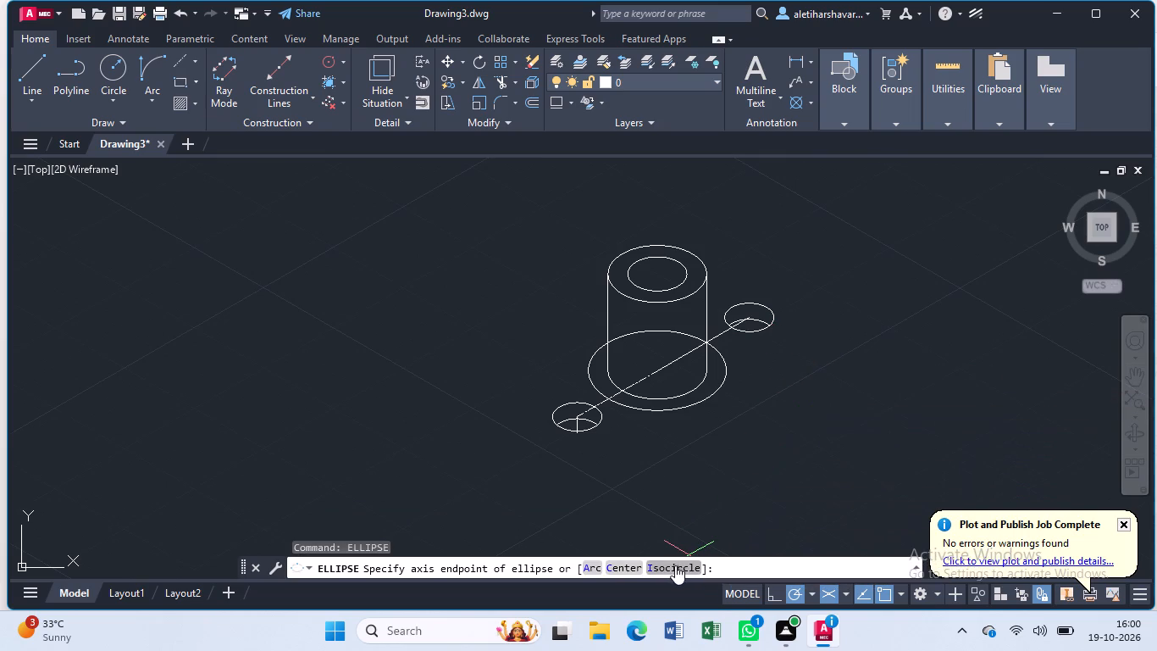
{"action": "left_click", "coordinate": [675, 565]}
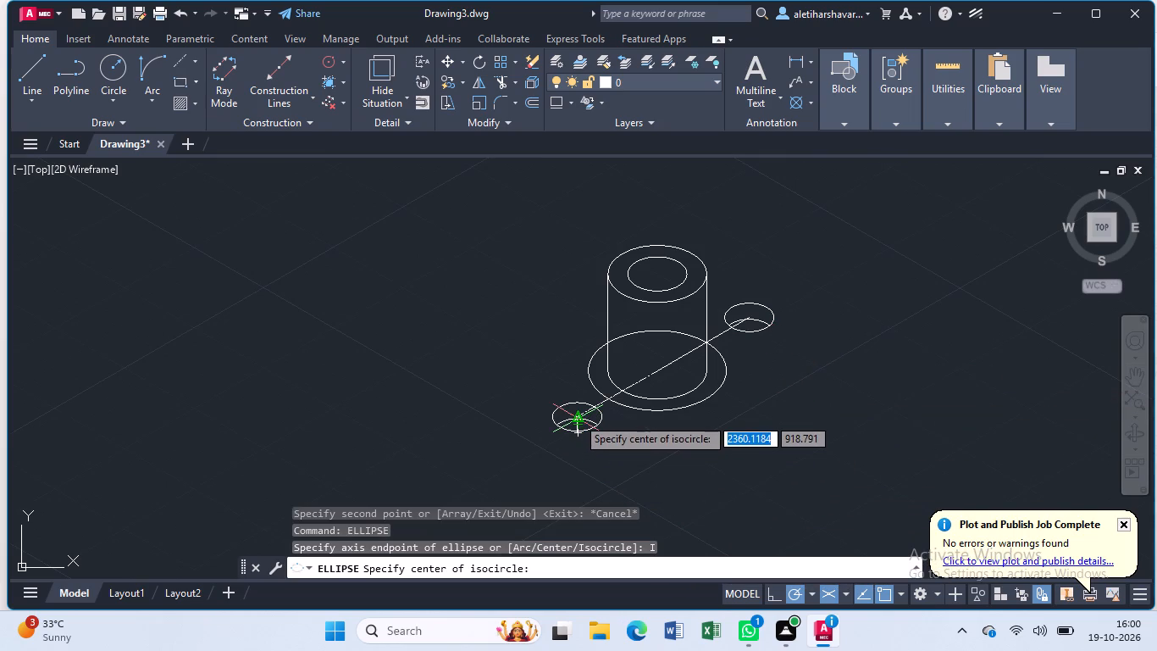
{"action": "left_click", "coordinate": [577, 417]}
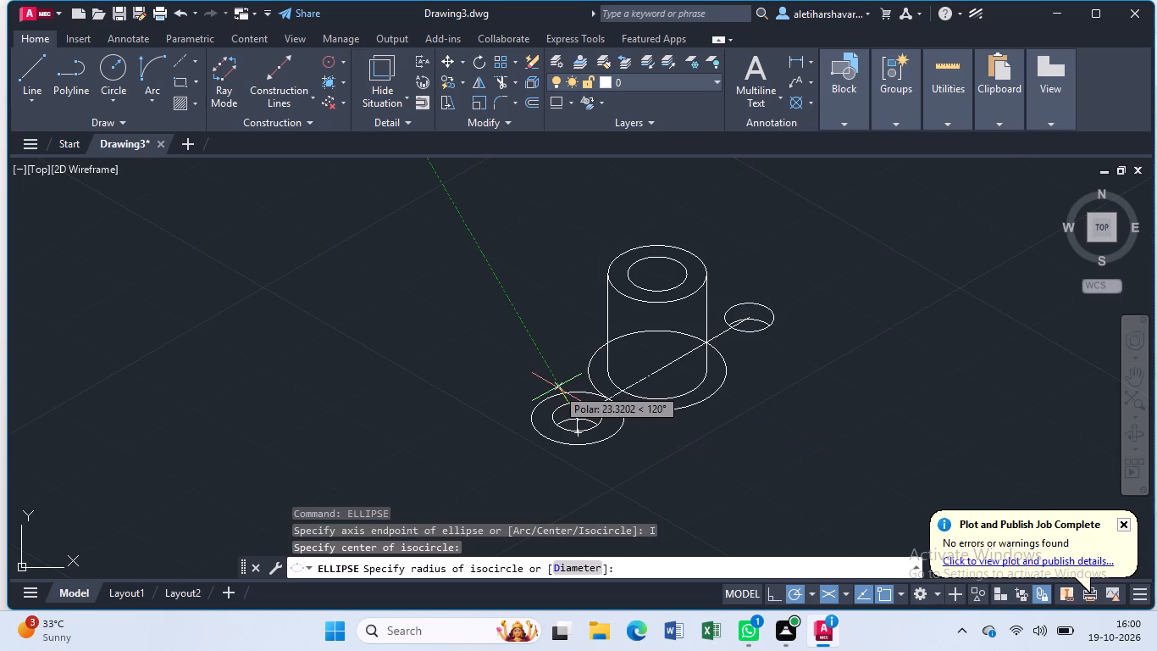
{"action": "type", "text": "20"}
{"action": "key", "text": "Return"}
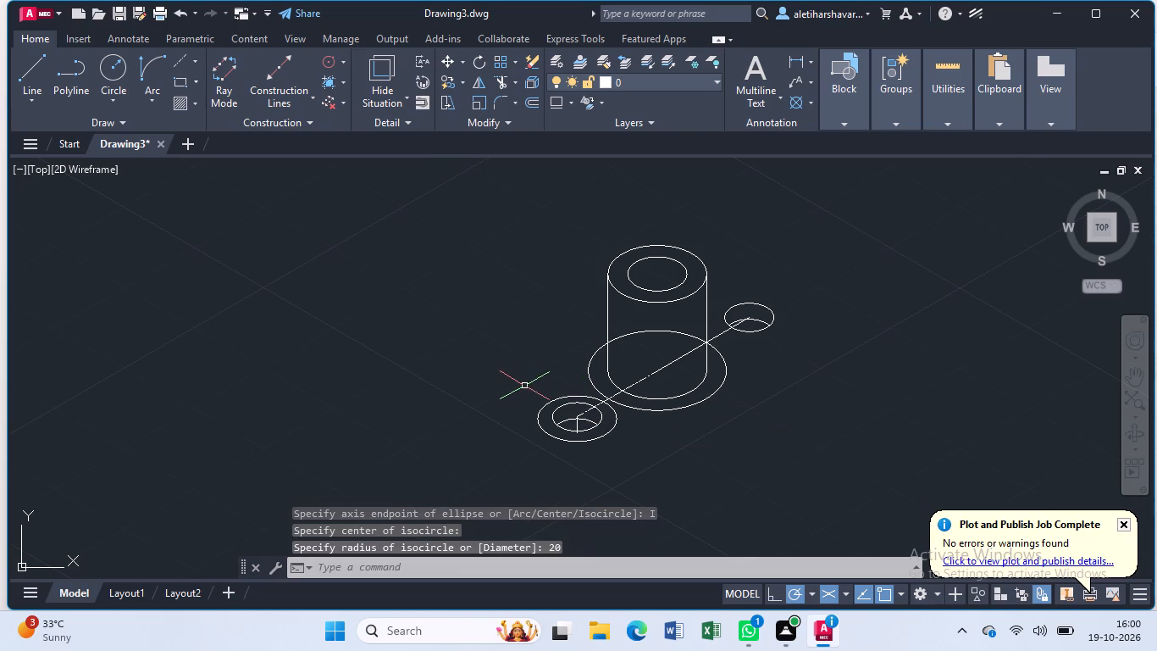
{"action": "key", "text": "Escape"}
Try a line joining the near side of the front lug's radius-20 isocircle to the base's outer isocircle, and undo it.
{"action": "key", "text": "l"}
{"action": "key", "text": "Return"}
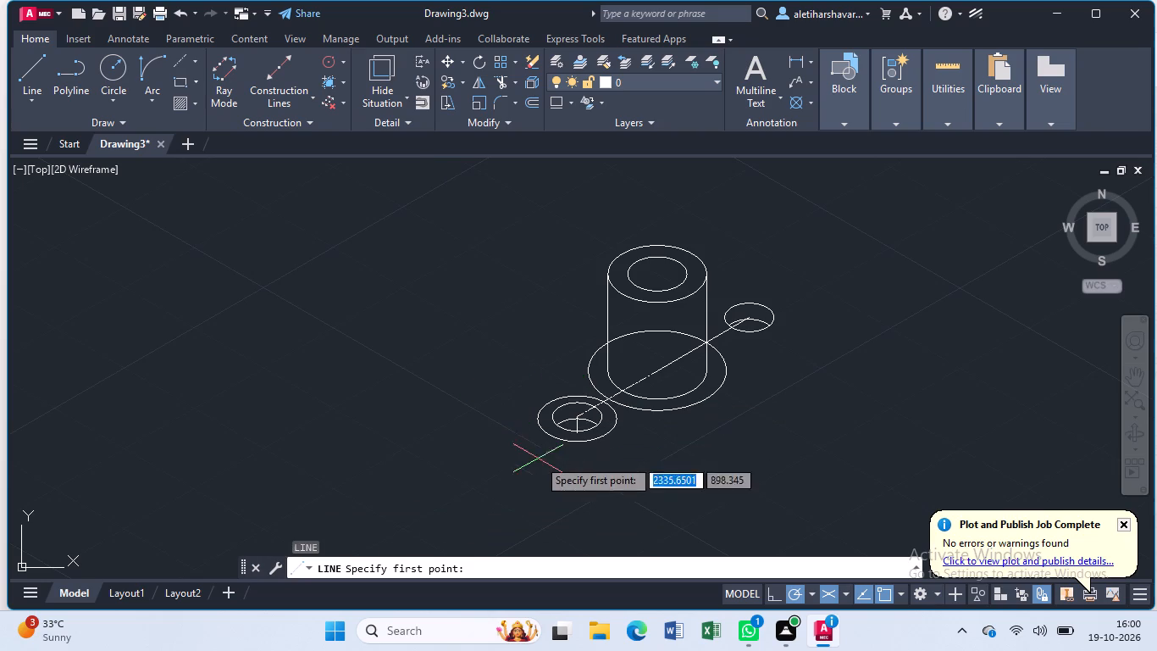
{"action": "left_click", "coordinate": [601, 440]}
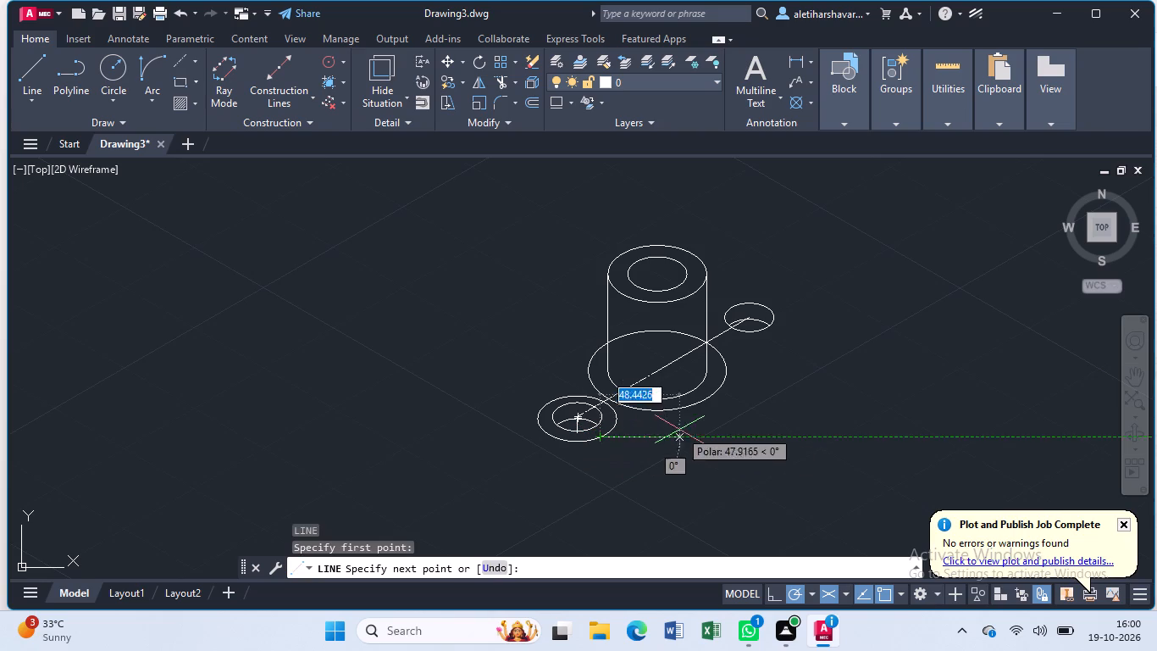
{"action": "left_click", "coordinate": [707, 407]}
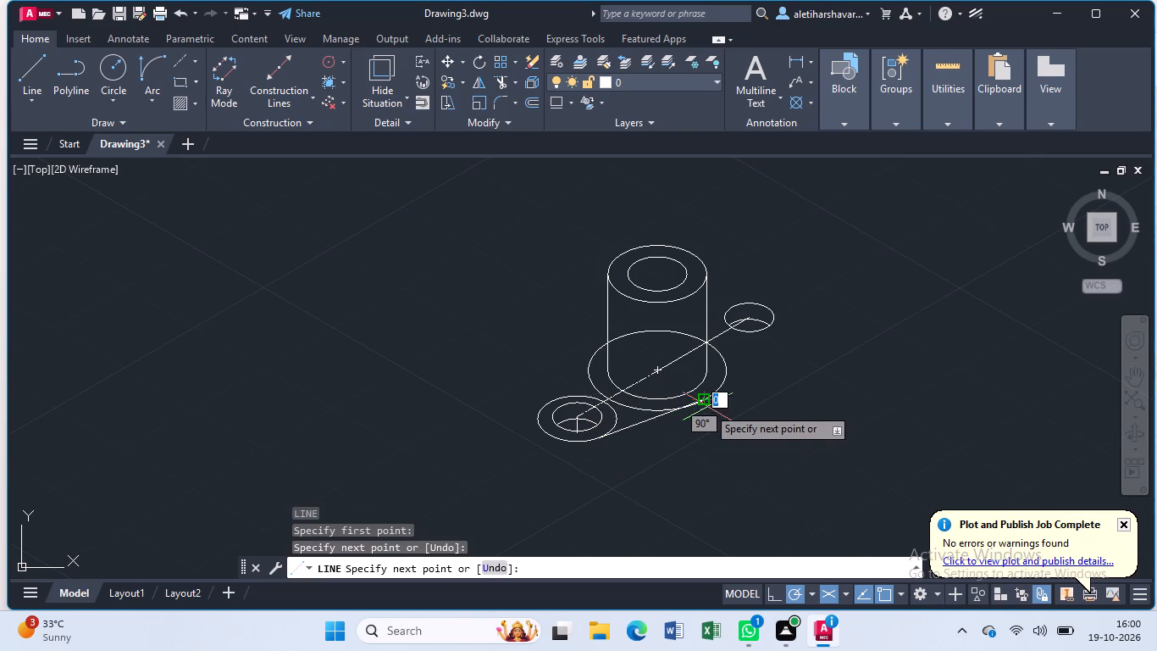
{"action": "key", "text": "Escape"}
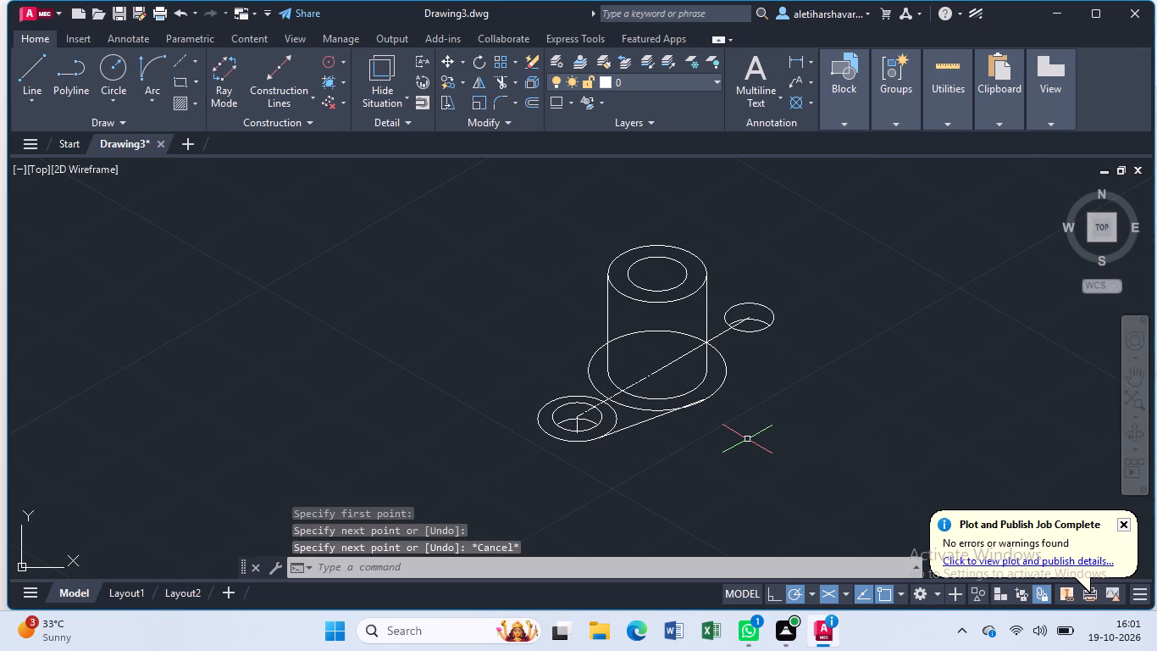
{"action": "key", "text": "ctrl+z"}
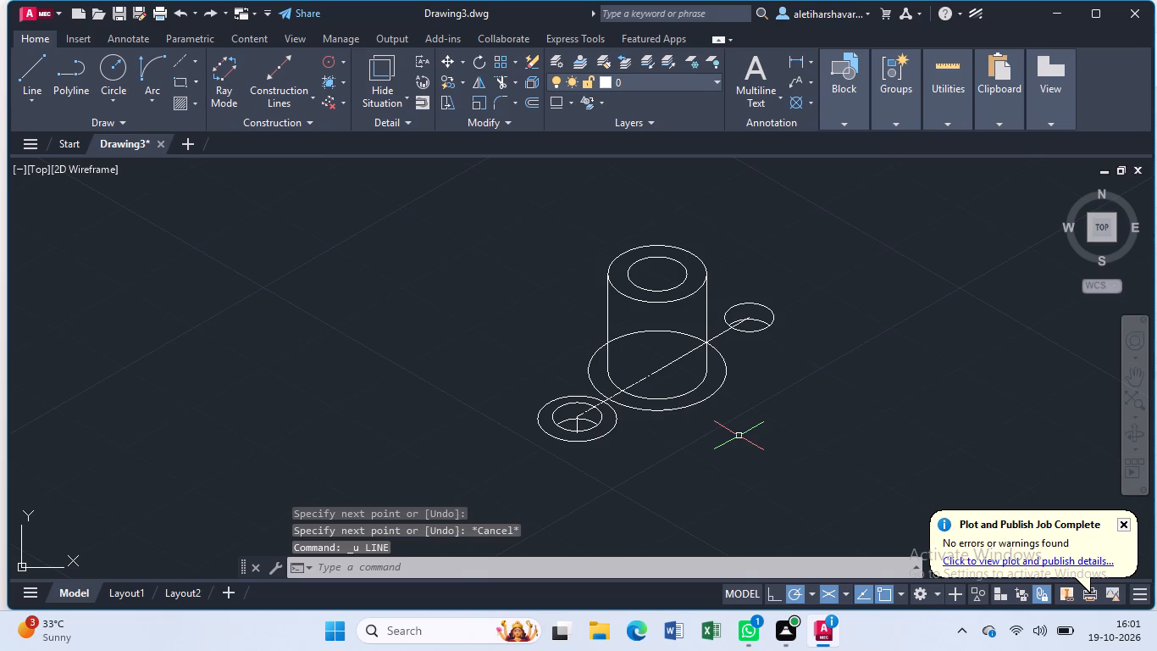
Draw a line about 62 long joining the near side of the front lug's radius-20 isocircle to the base's outer isocircle.
{"action": "key", "text": "l"}
{"action": "key", "text": "Return"}
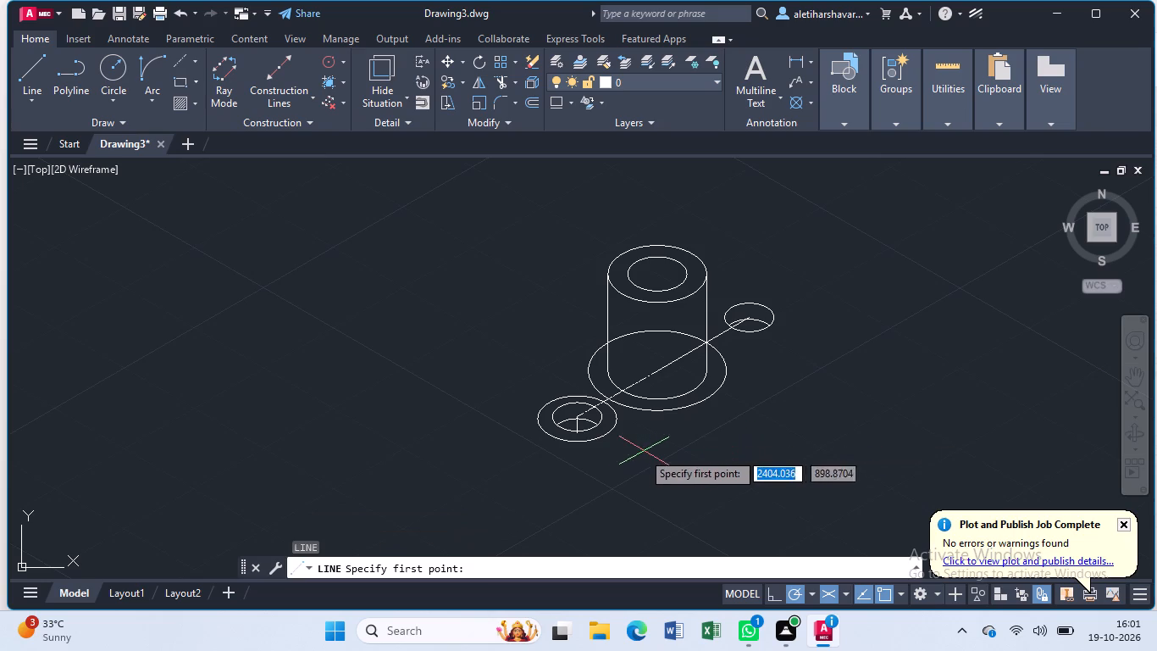
{"action": "left_click", "coordinate": [597, 442]}
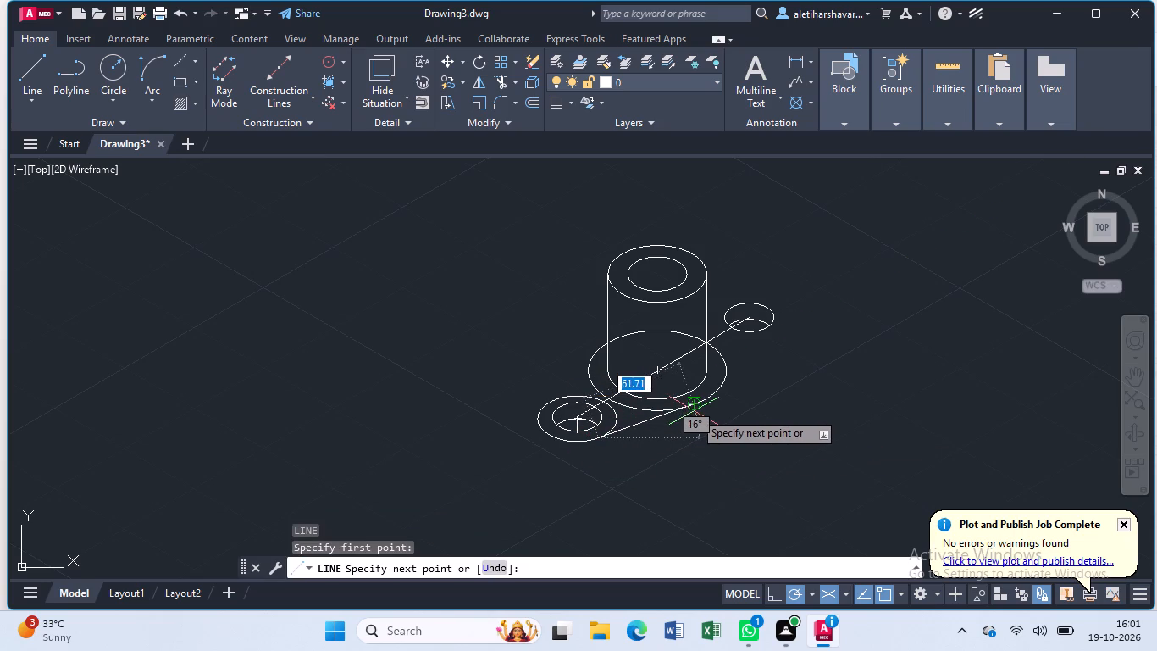
{"action": "left_click", "coordinate": [694, 411]}
{"action": "key", "text": "Escape"}
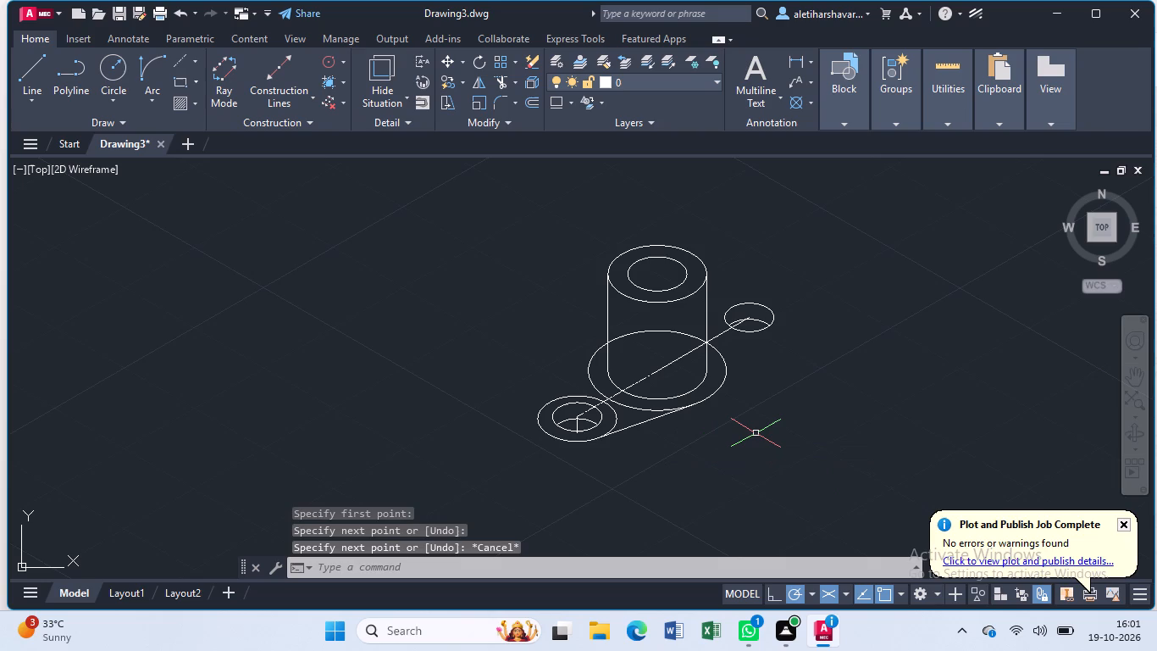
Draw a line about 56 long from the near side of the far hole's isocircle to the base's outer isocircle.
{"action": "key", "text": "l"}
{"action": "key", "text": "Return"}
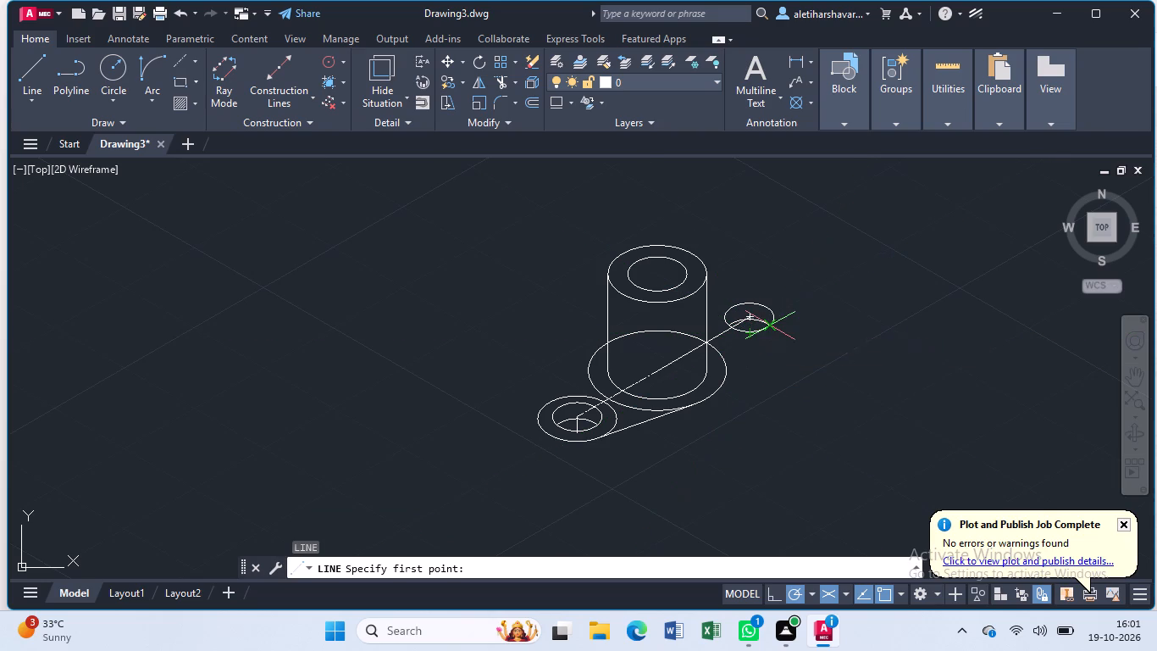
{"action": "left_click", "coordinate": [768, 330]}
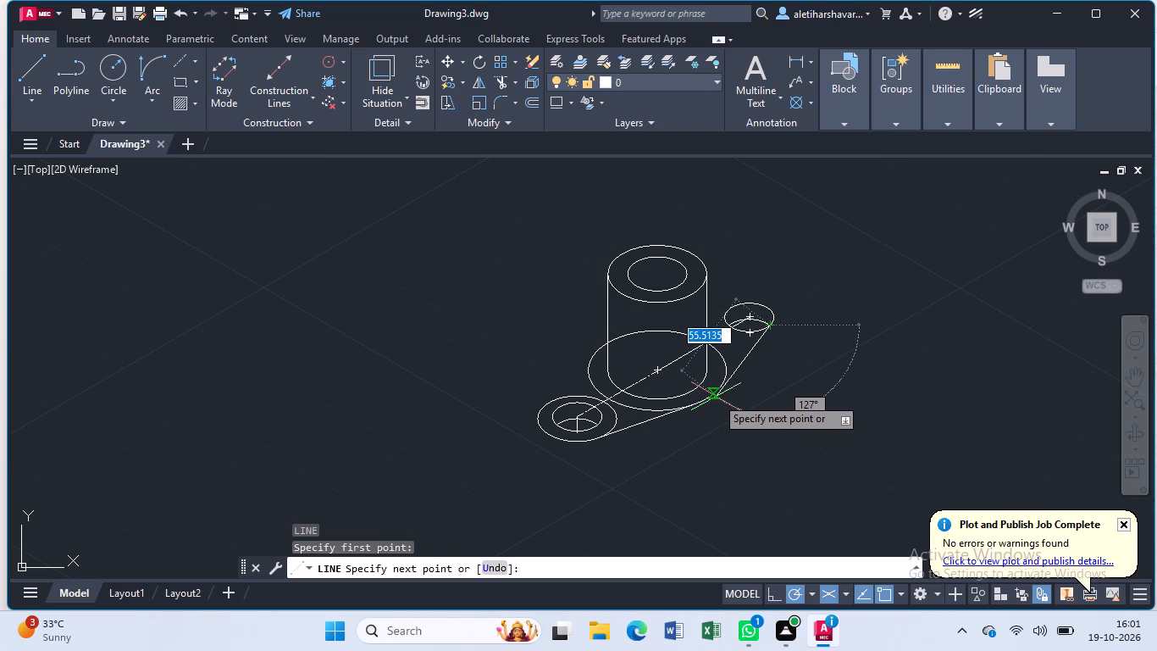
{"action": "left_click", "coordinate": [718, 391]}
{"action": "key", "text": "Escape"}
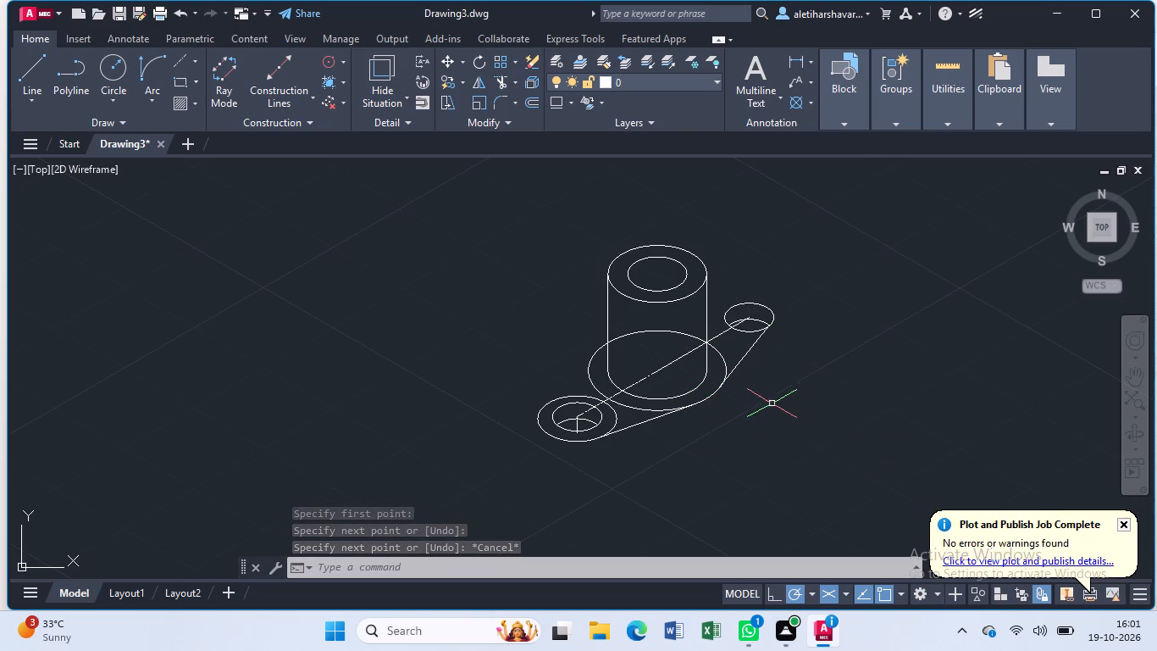
Draw another line, slightly further out, from the base's near outer edge to the far hole's isocircle.
{"action": "key", "text": "l"}
{"action": "key", "text": "Return"}
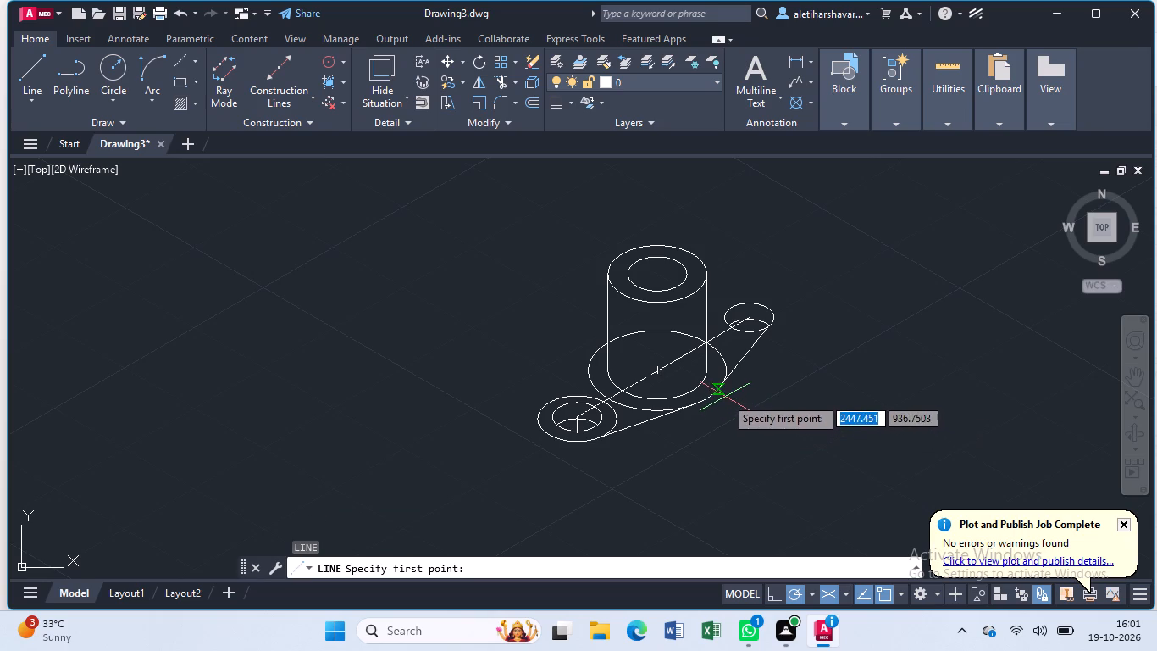
{"action": "left_click", "coordinate": [723, 388]}
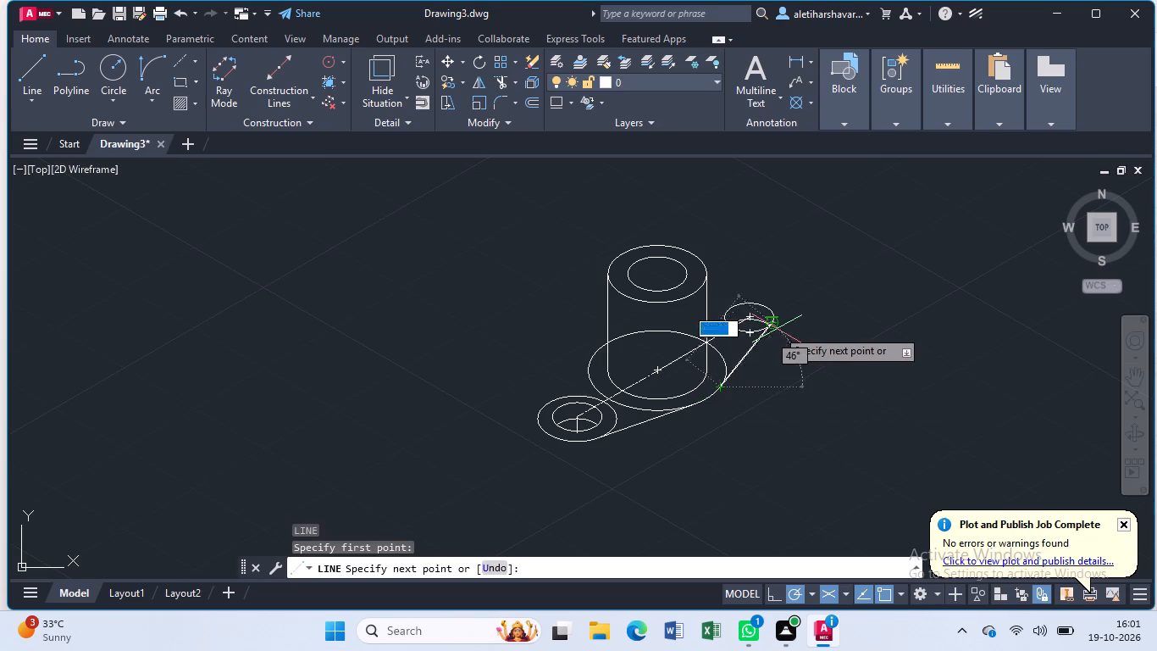
{"action": "left_click", "coordinate": [777, 329]}
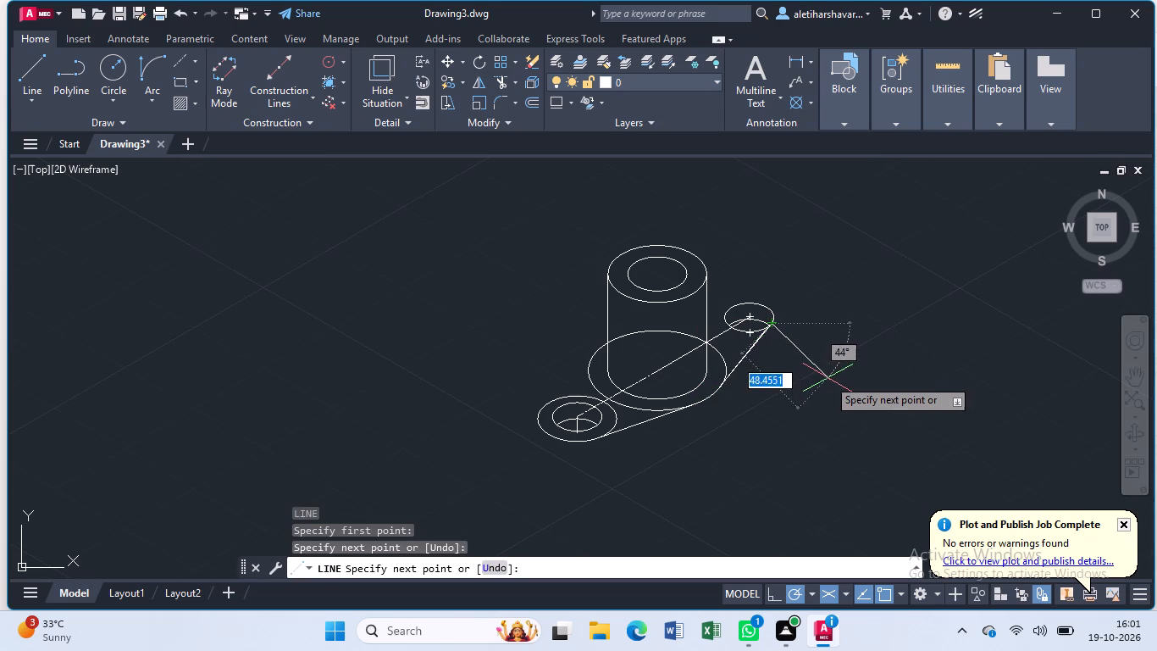
{"action": "scroll", "coordinate": [827, 378], "scroll_direction": "up", "scroll_amount": 3}
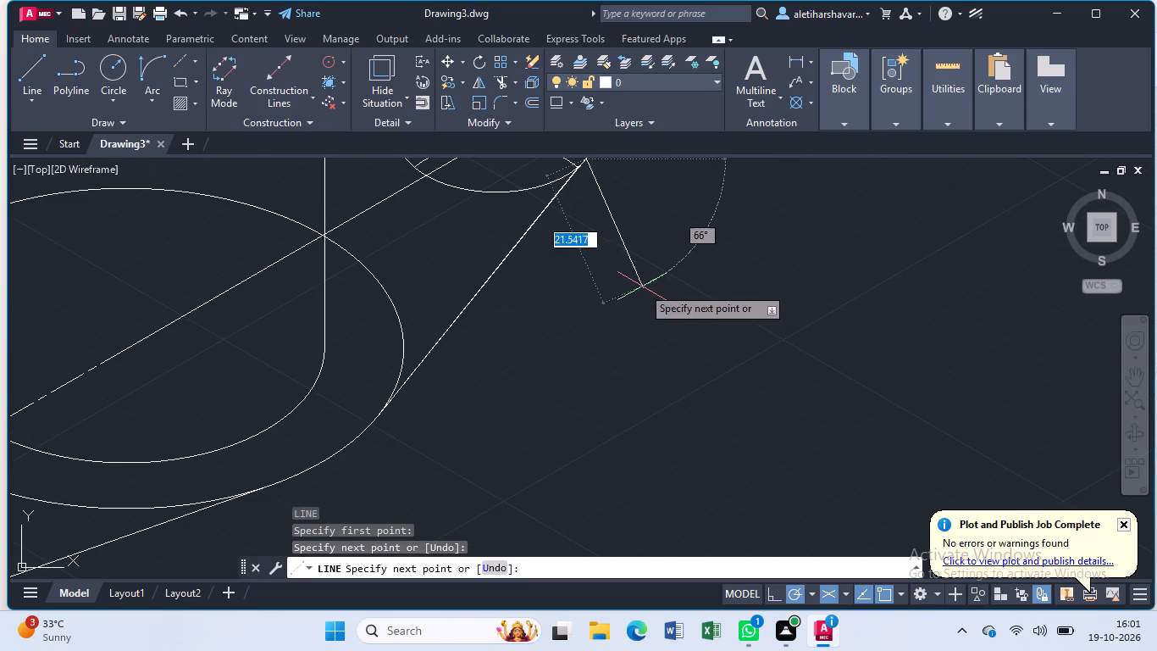
{"action": "middle_click_drag", "start_coordinate": [641, 287], "coordinate": [723, 528]}
{"action": "scroll", "coordinate": [706, 415], "scroll_direction": "up", "scroll_amount": 1}
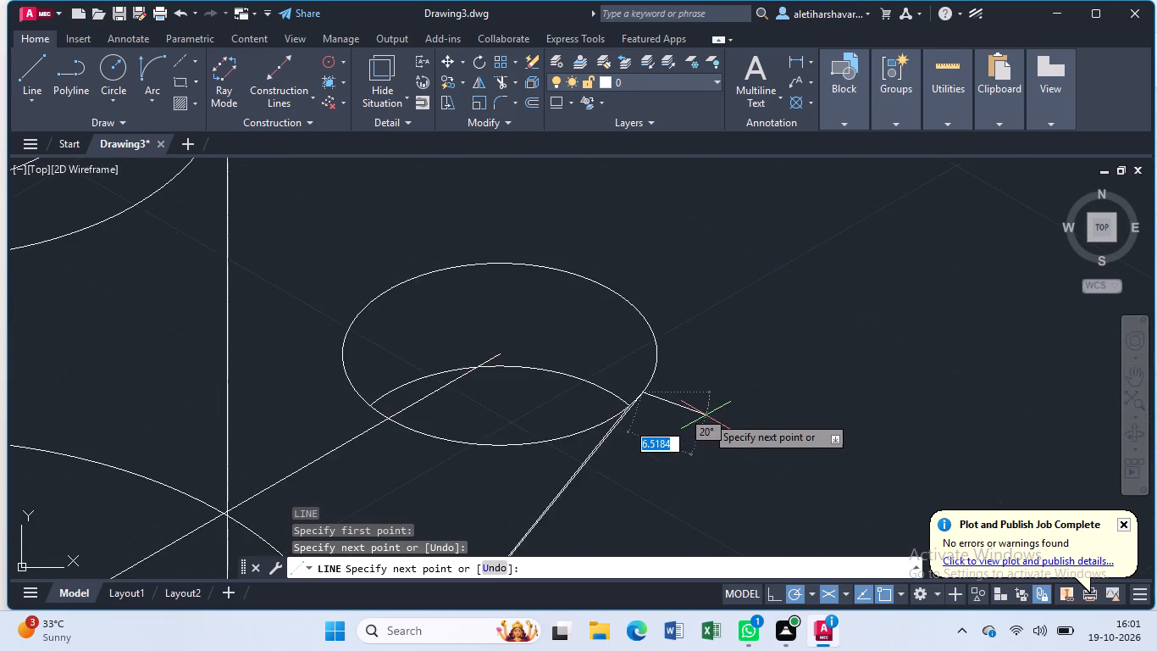
{"action": "scroll", "coordinate": [706, 415], "scroll_direction": "up", "scroll_amount": 1}
{"action": "key", "text": "Escape"}
Trim away the inner of the two nearly coincident lines between the far hole and the base.
{"action": "type", "text": "tr"}
{"action": "key", "text": "Return"}
{"action": "scroll", "coordinate": [581, 415], "scroll_direction": "up", "scroll_amount": 1}
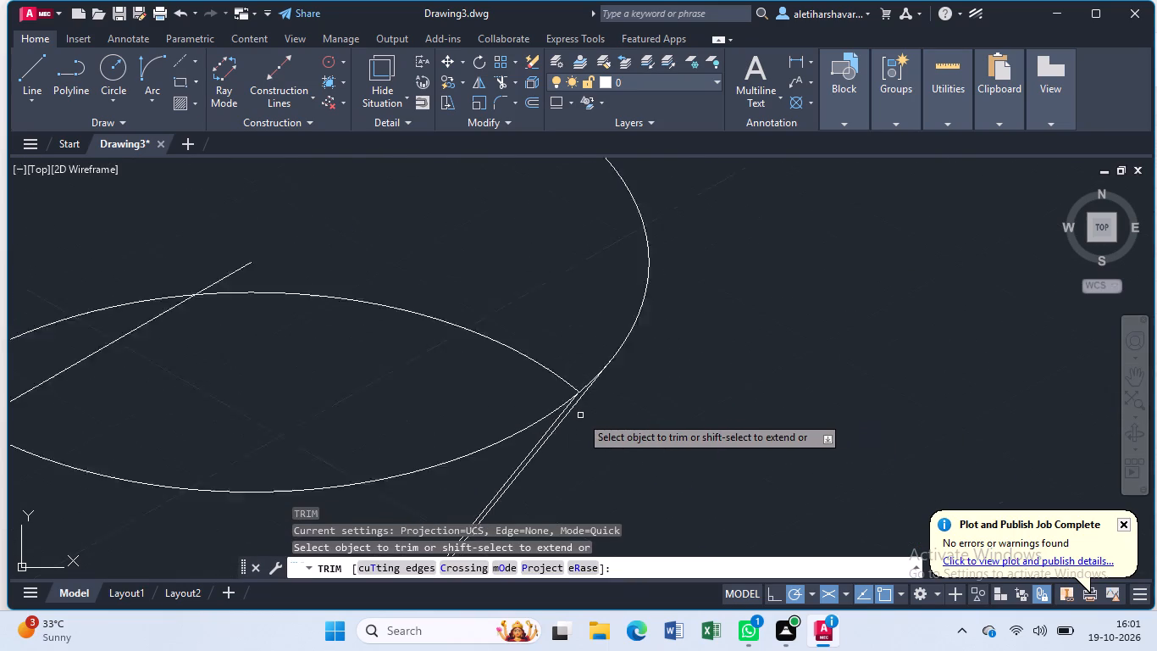
{"action": "scroll", "coordinate": [578, 415], "scroll_direction": "up", "scroll_amount": 2}
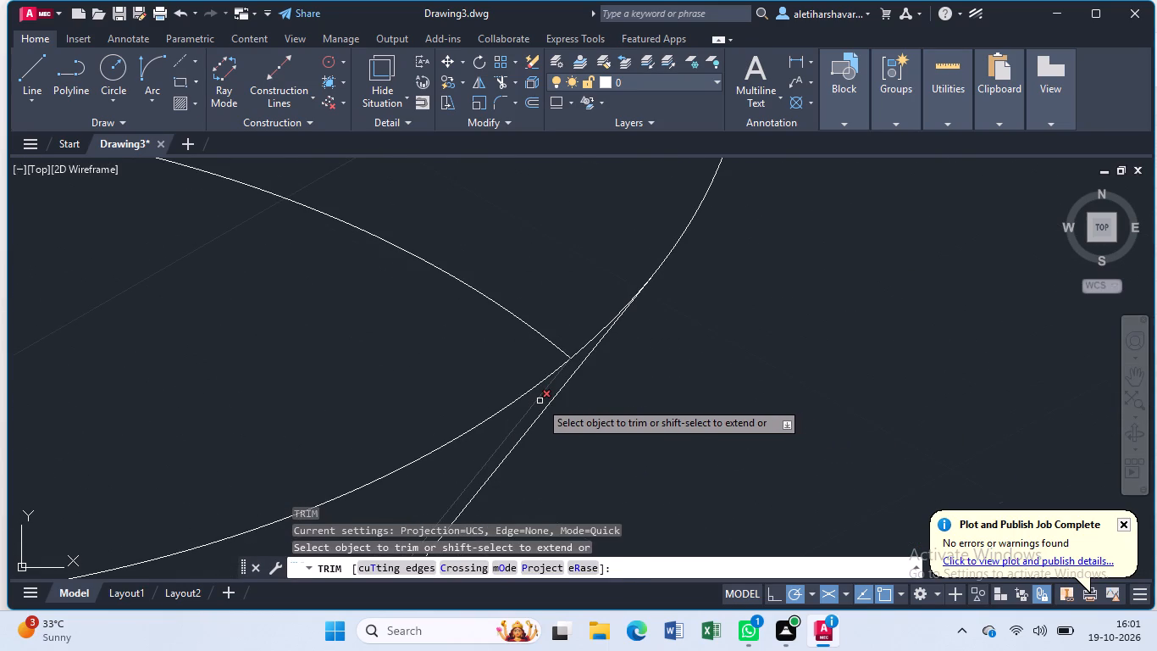
{"action": "left_click", "coordinate": [540, 401]}
{"action": "scroll", "coordinate": [671, 407], "scroll_direction": "down", "scroll_amount": 4}
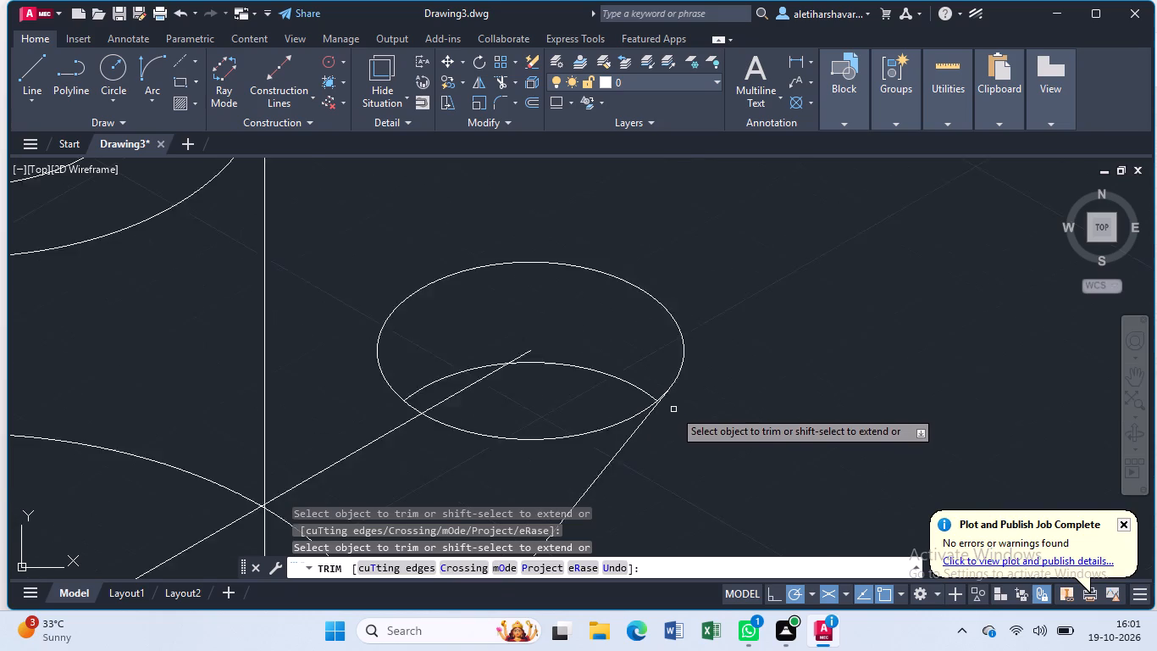
{"action": "scroll", "coordinate": [673, 409], "scroll_direction": "down", "scroll_amount": 3}
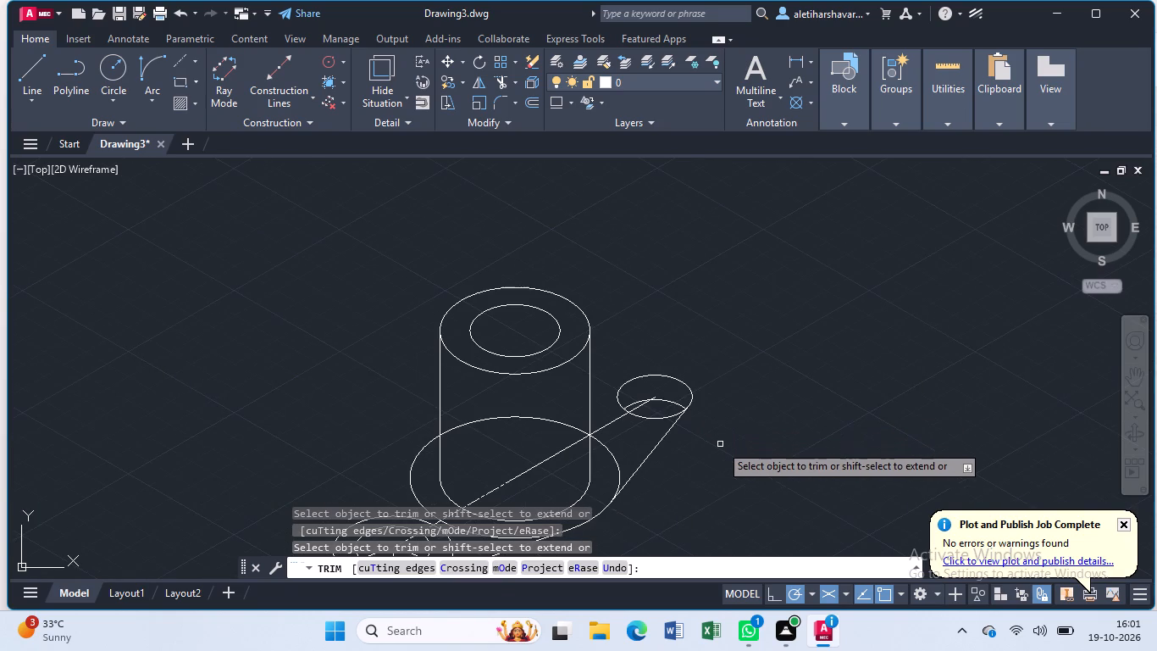
{"action": "scroll", "coordinate": [720, 444], "scroll_direction": "down", "scroll_amount": 2}
{"action": "middle_click_drag", "start_coordinate": [701, 473], "coordinate": [828, 363]}
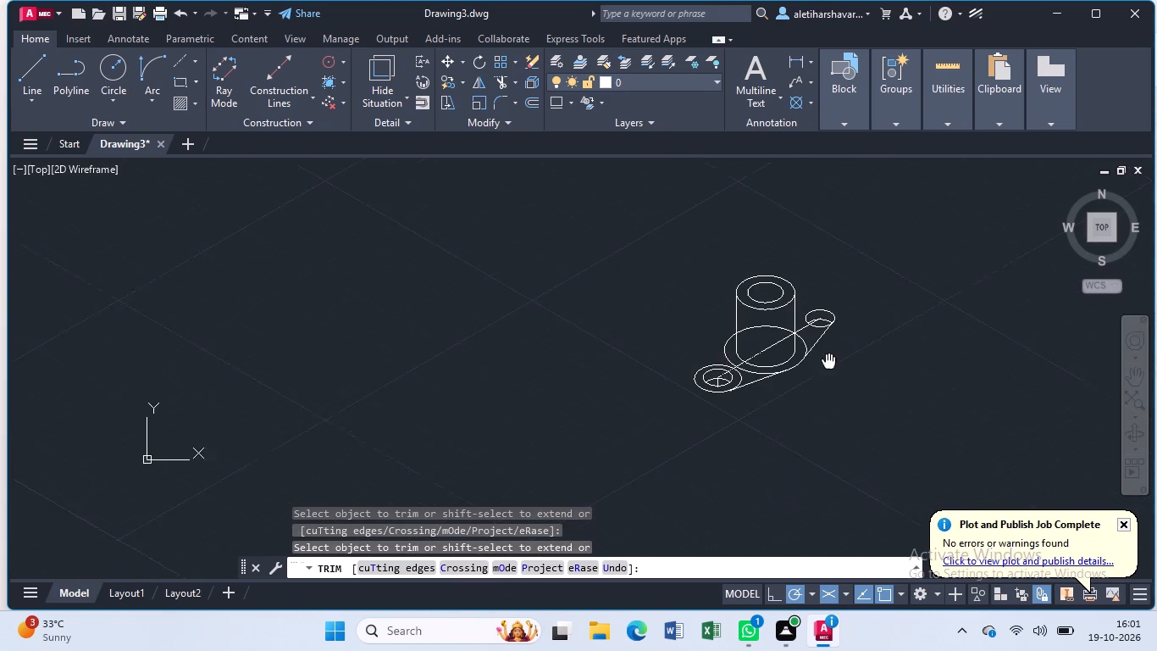
{"action": "middle_click_drag", "start_coordinate": [828, 363], "coordinate": [838, 352]}
{"action": "scroll", "coordinate": [626, 313], "scroll_direction": "up", "scroll_amount": 1}
{"action": "key", "text": "Escape"}
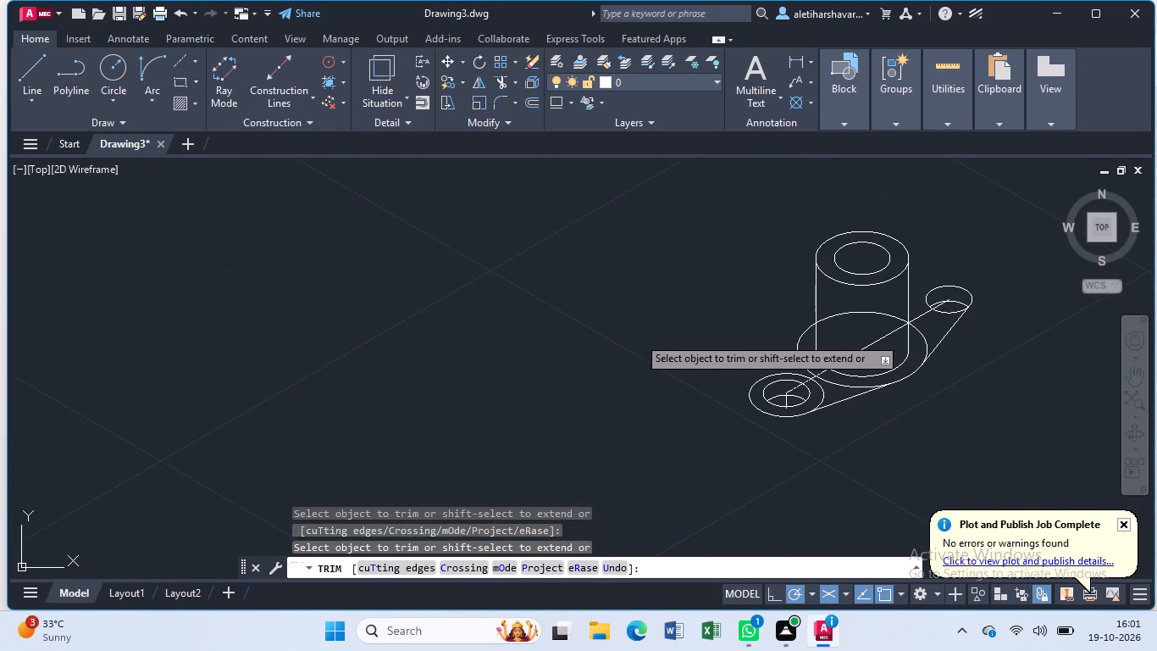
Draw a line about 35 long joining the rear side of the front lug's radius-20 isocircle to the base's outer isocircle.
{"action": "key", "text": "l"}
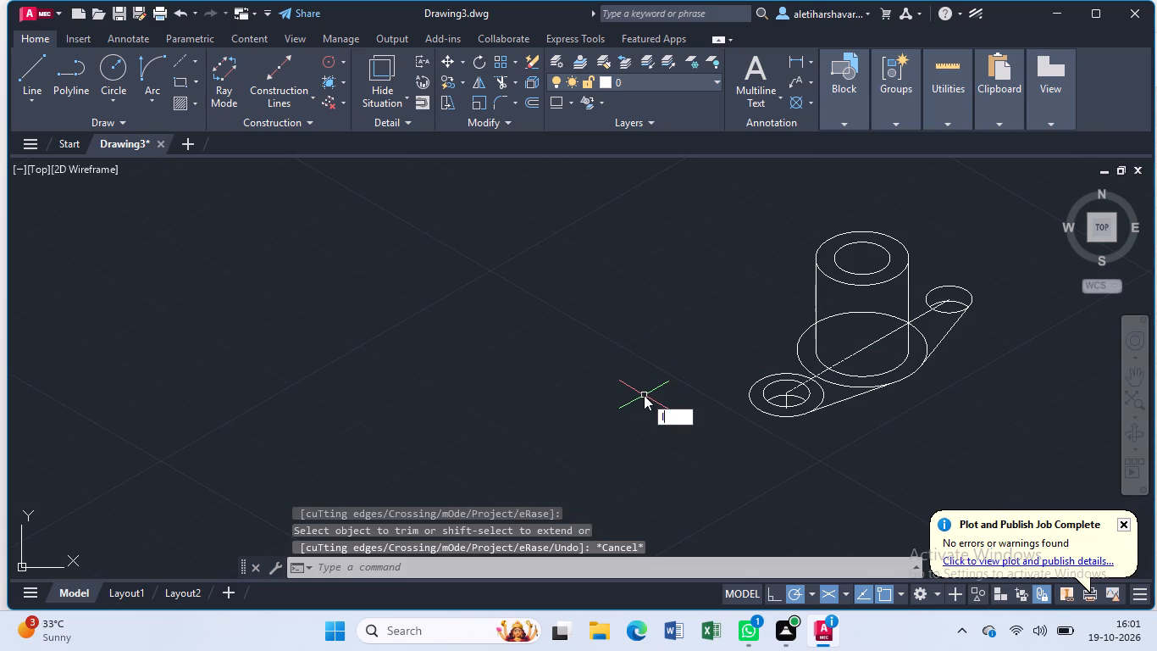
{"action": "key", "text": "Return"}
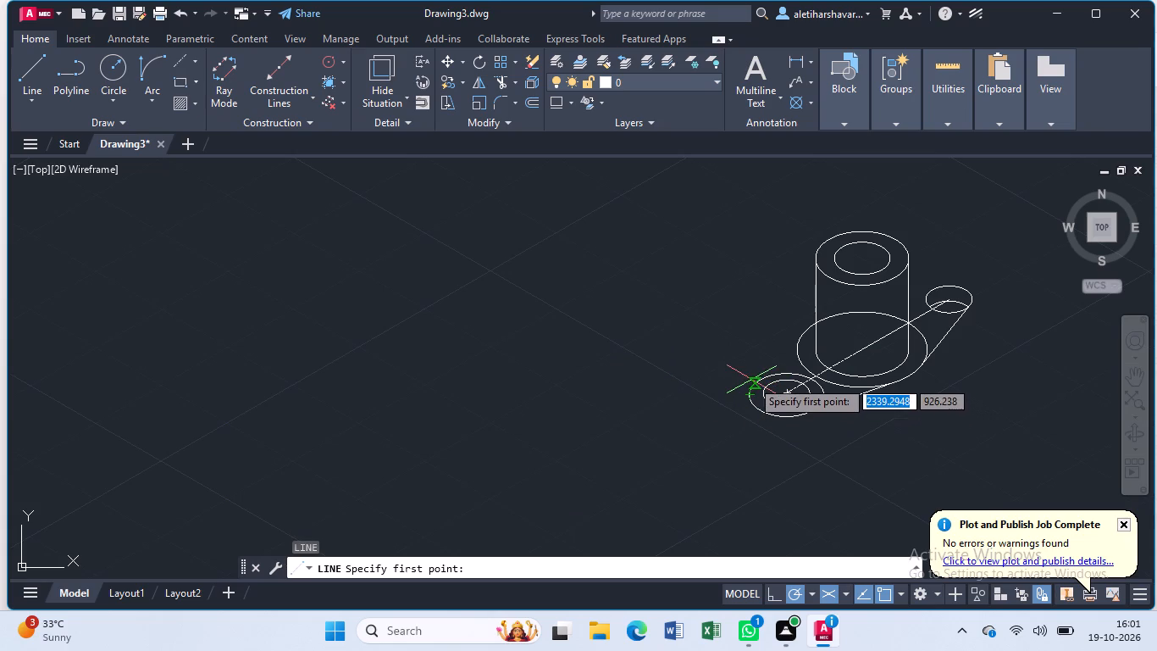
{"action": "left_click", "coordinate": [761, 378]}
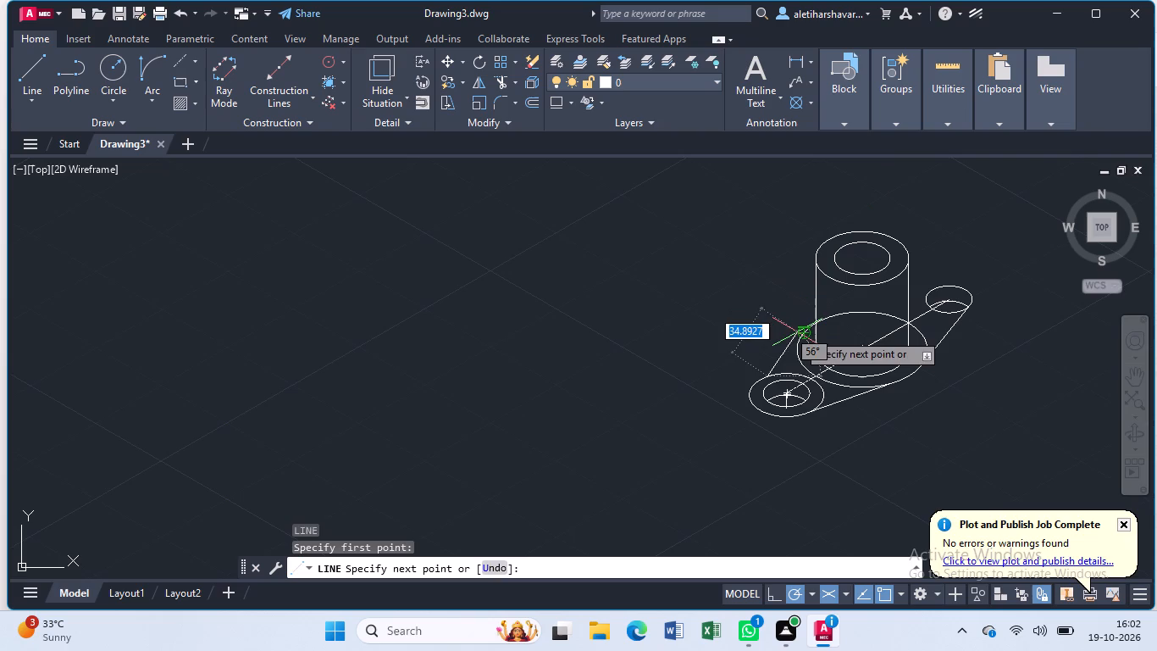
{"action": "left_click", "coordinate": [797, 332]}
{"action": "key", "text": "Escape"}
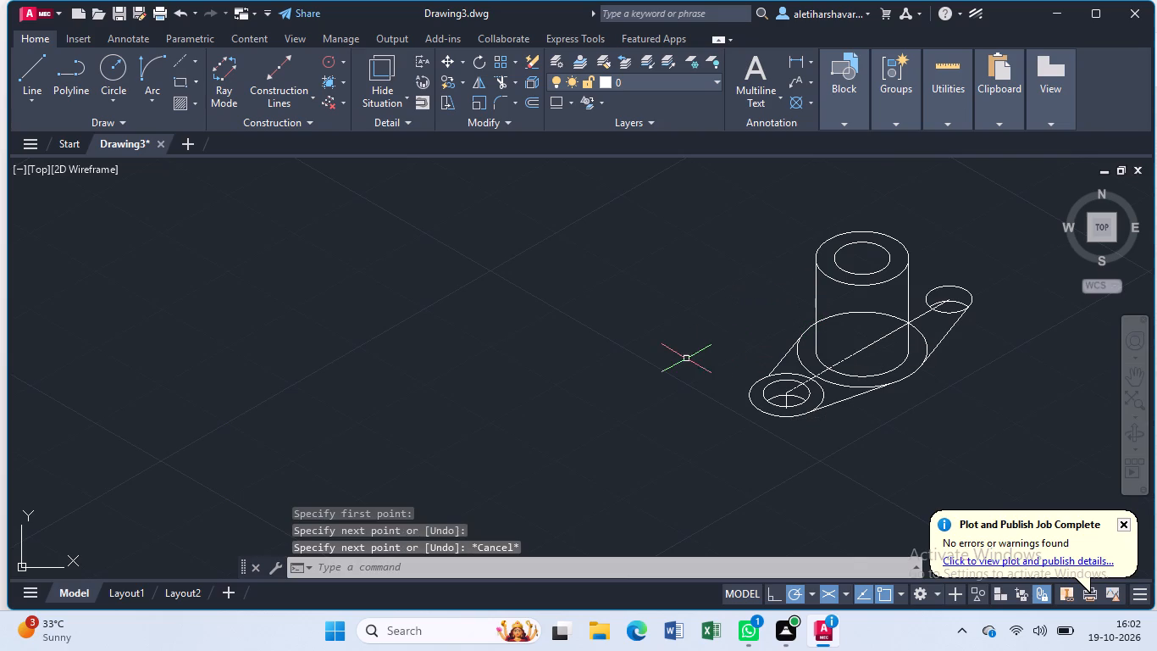
Draw a second line from the base's rear outer edge to a point further out on the front lug's radius-20 isocircle.
{"action": "key", "text": "l"}
{"action": "key", "text": "Return"}
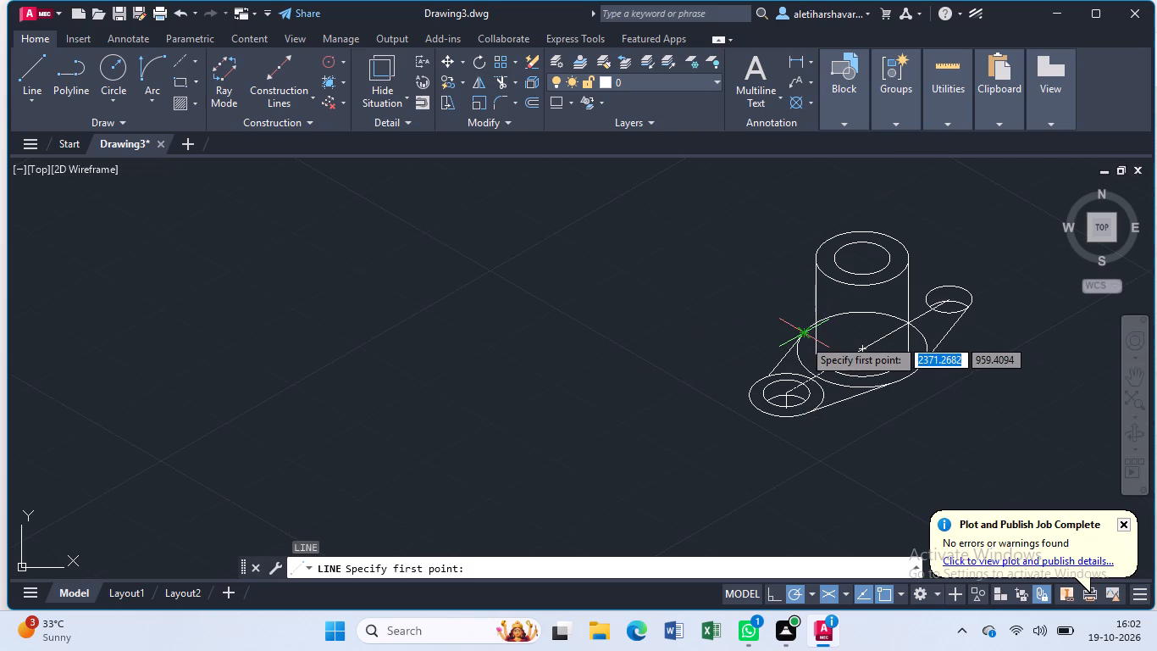
{"action": "left_click", "coordinate": [803, 338]}
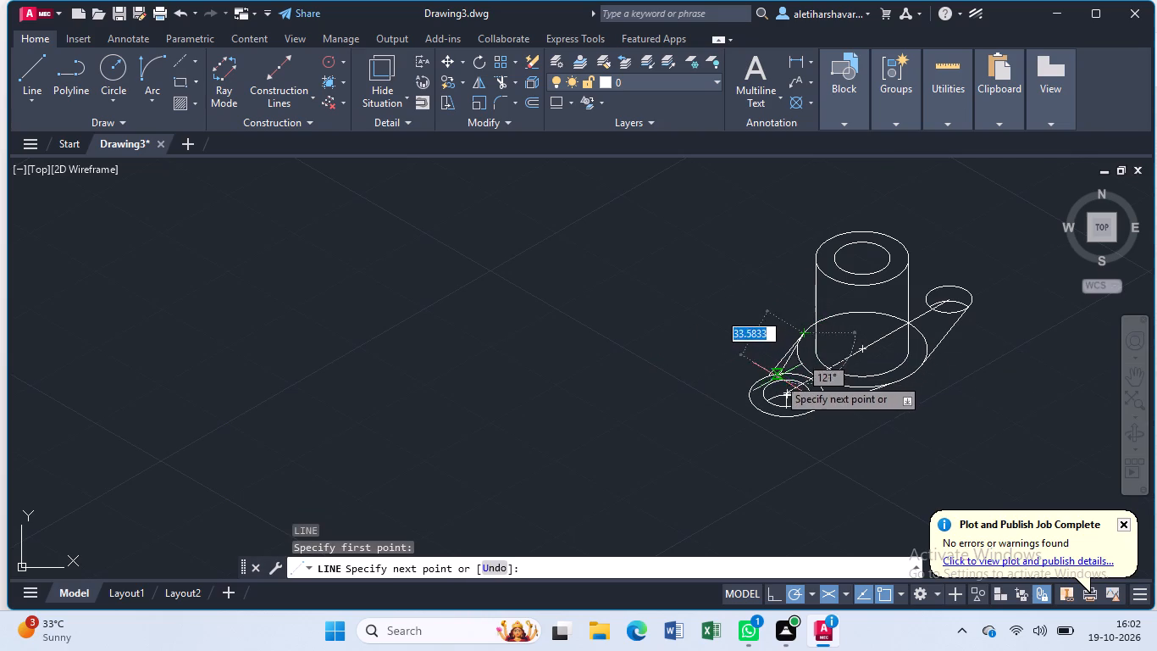
{"action": "left_click", "coordinate": [753, 385]}
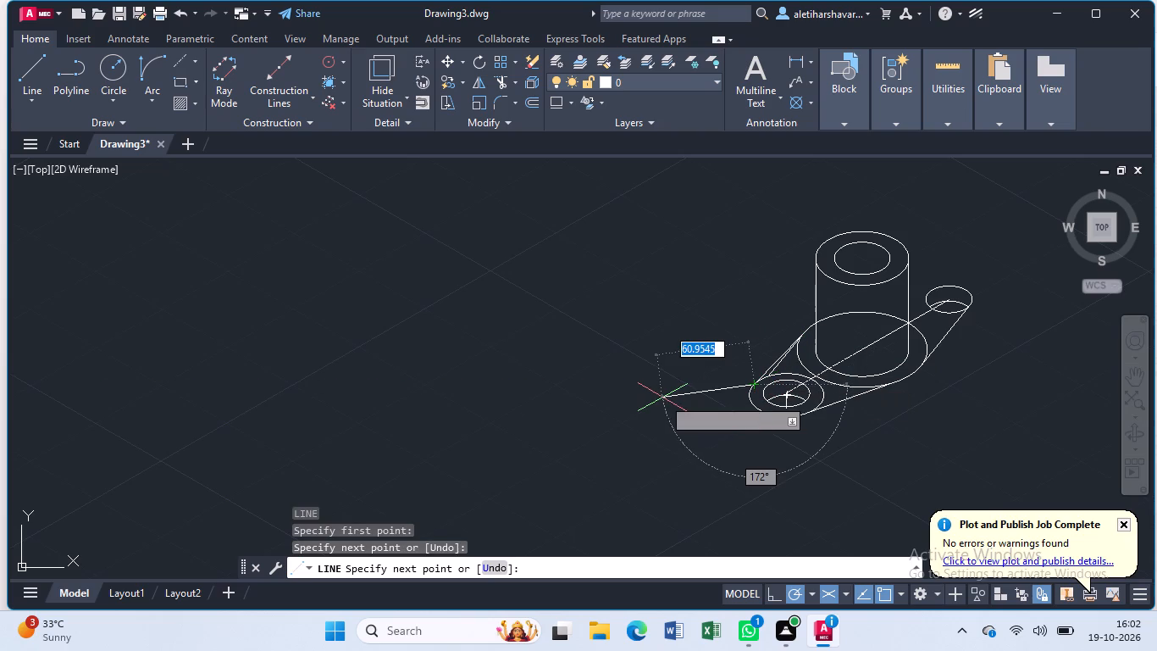
{"action": "key", "text": "Escape"}
Trim away the inner duplicate line behind the front lug and the parts of its radius-20 isocircle inside the side lines.
{"action": "key", "text": "t"}
{"action": "key", "text": "r"}
{"action": "key", "text": "Return"}
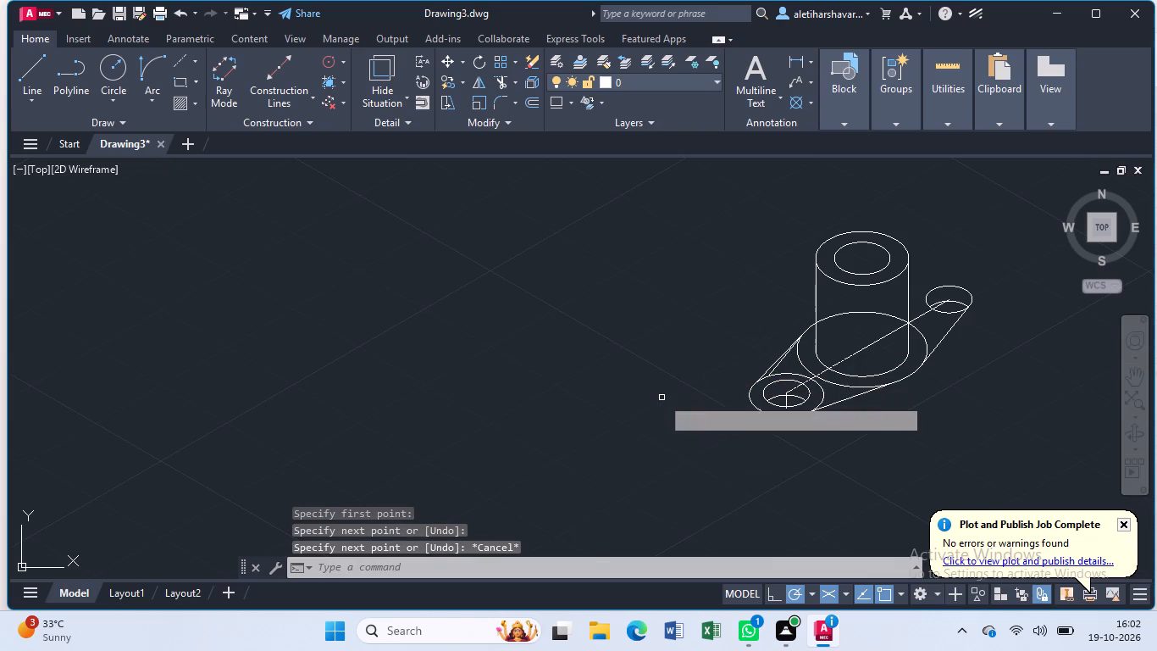
{"action": "scroll", "coordinate": [750, 412], "scroll_direction": "up", "scroll_amount": 2}
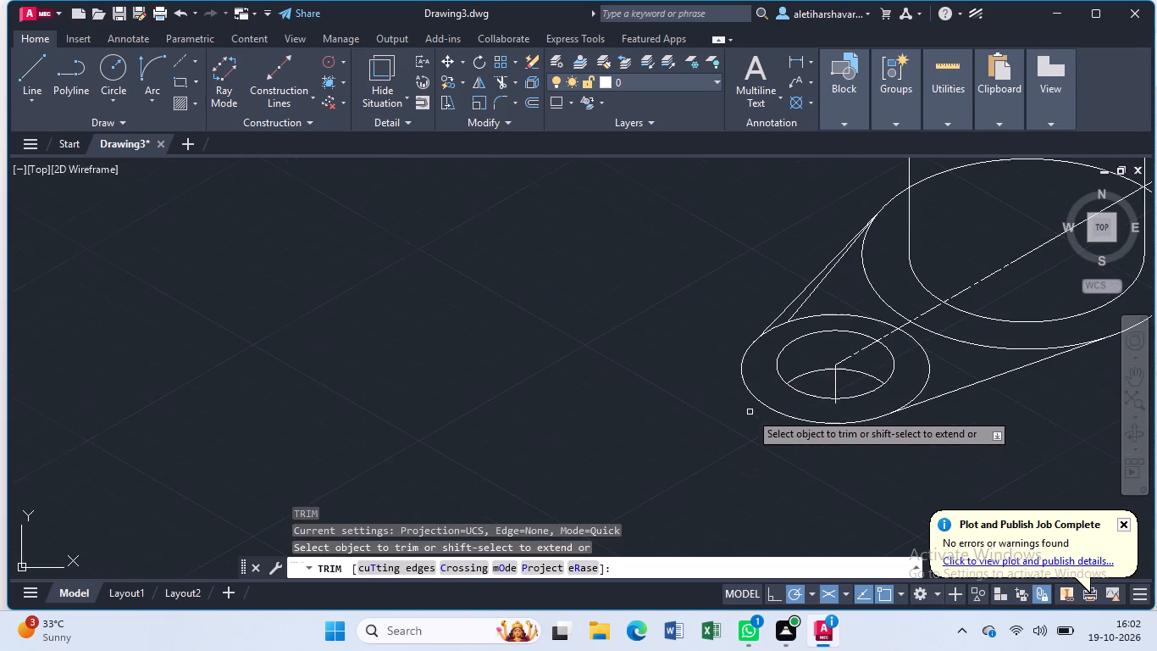
{"action": "left_click", "coordinate": [804, 303]}
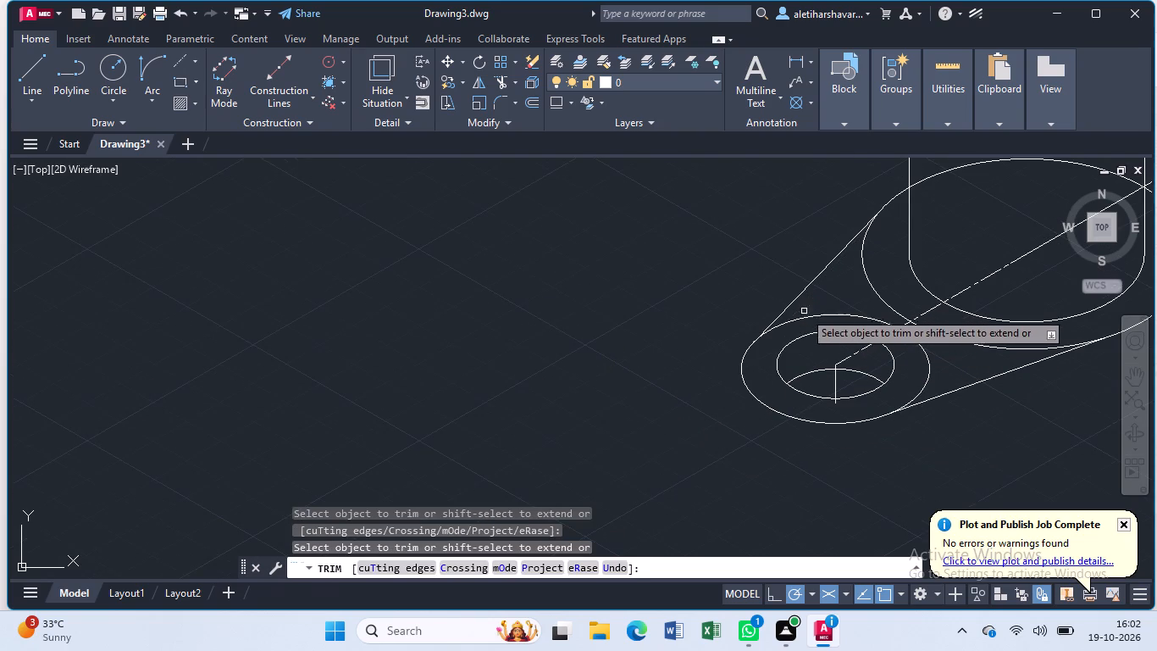
{"action": "left_click", "coordinate": [807, 318]}
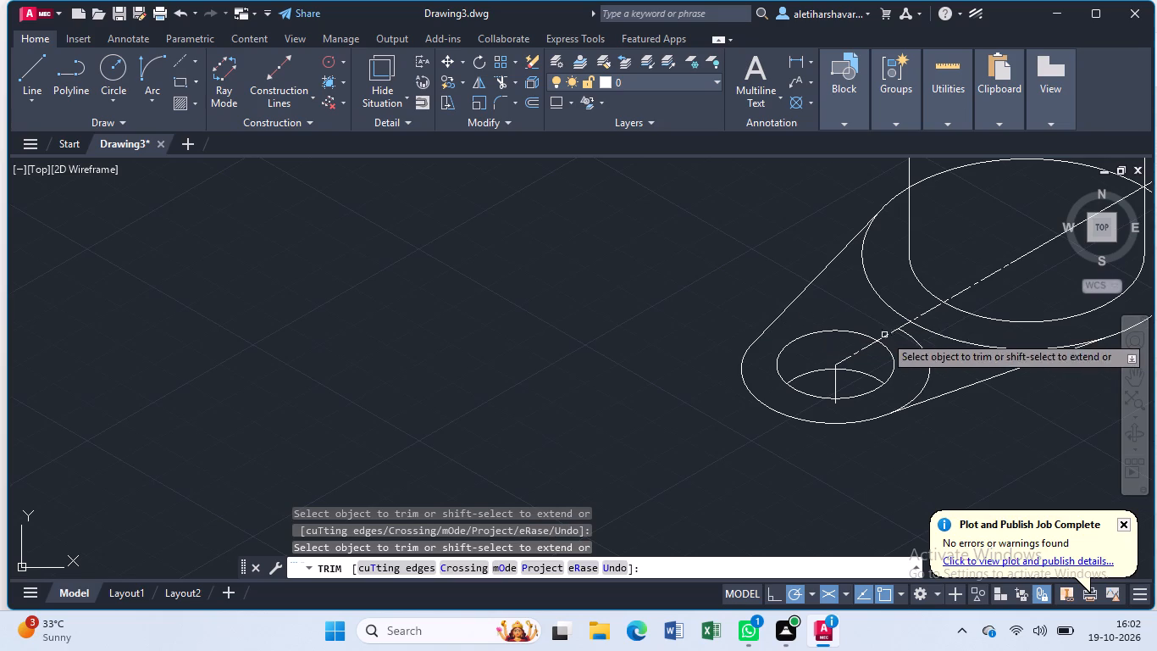
{"action": "left_click", "coordinate": [927, 362]}
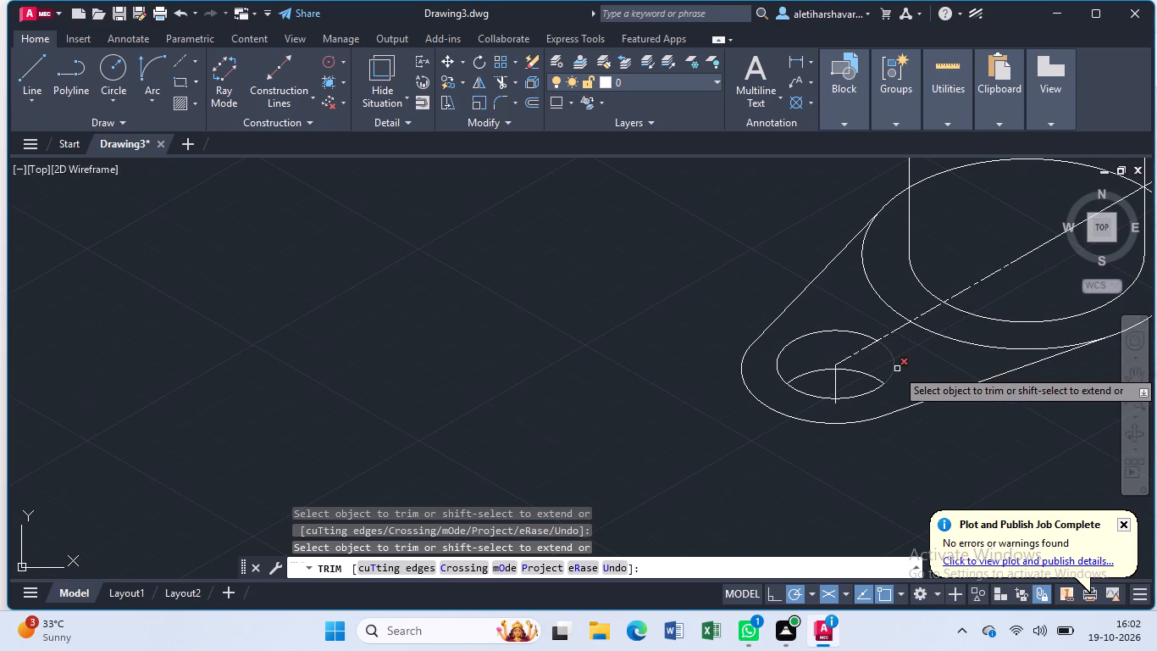
{"action": "key", "text": "Escape"}
Delete the side line joining the far hole's isocircle to the base.
{"action": "scroll", "coordinate": [896, 369], "scroll_direction": "down", "scroll_amount": 2}
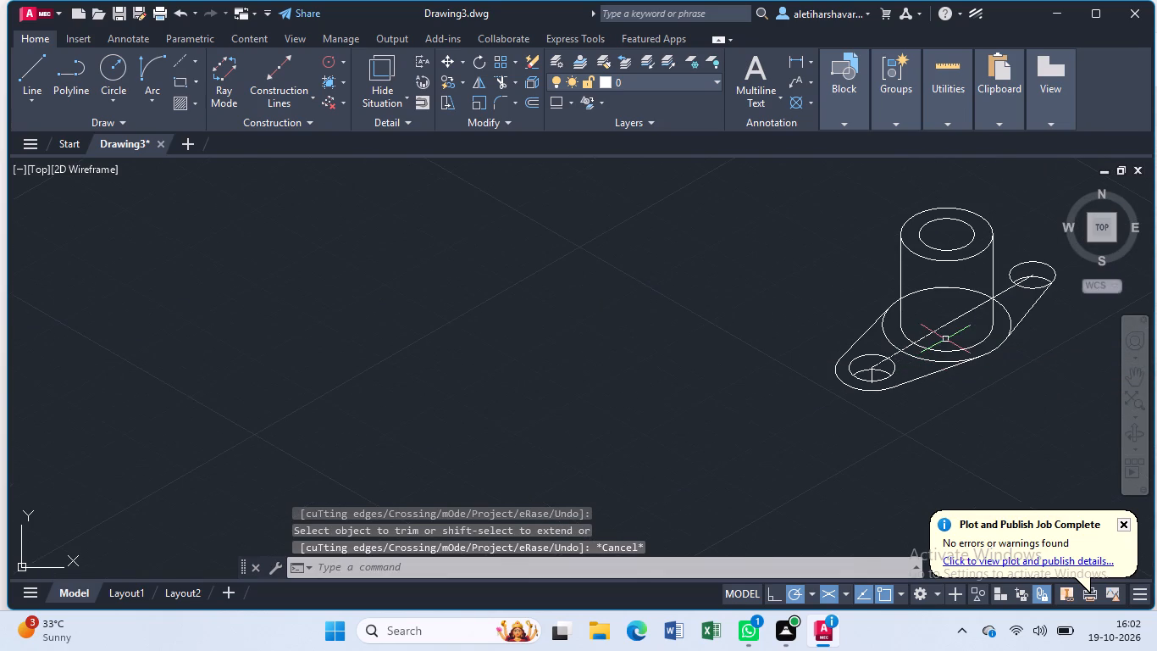
{"action": "middle_click_drag", "start_coordinate": [945, 339], "coordinate": [549, 405]}
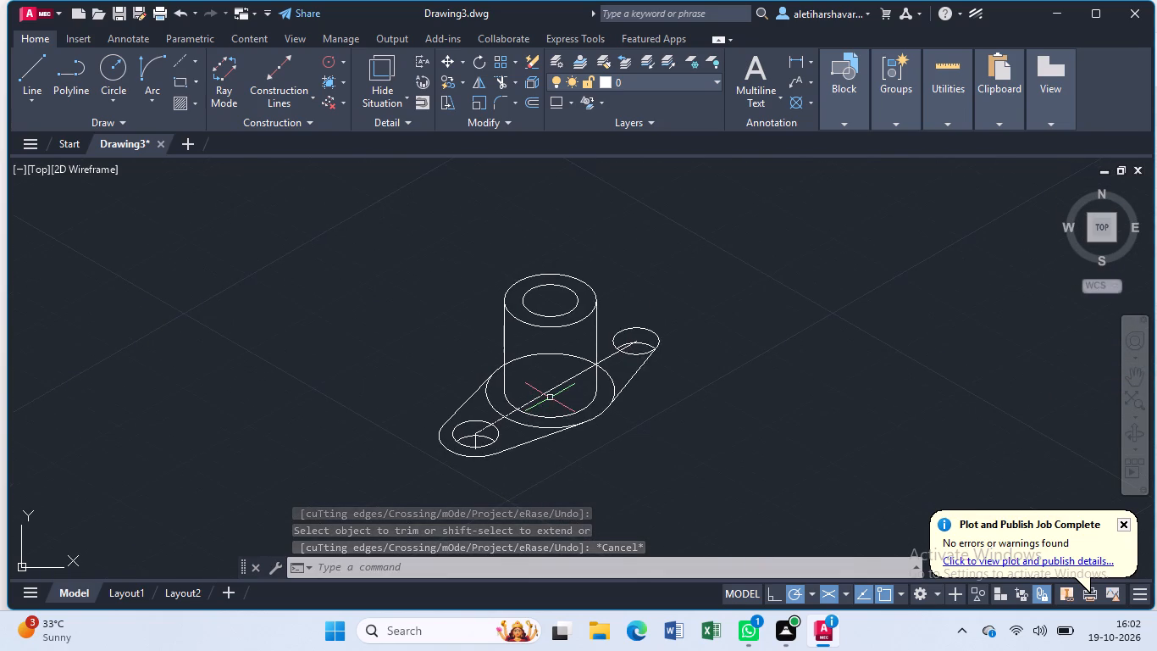
{"action": "left_click", "coordinate": [635, 377]}
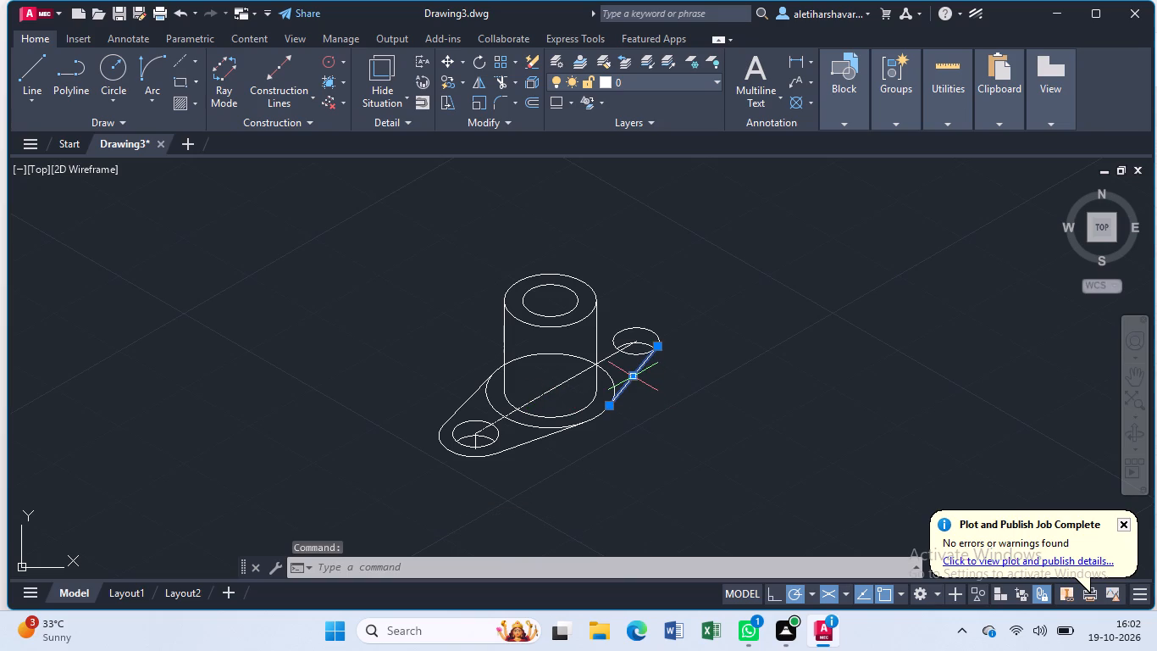
{"action": "key", "text": "Delete"}
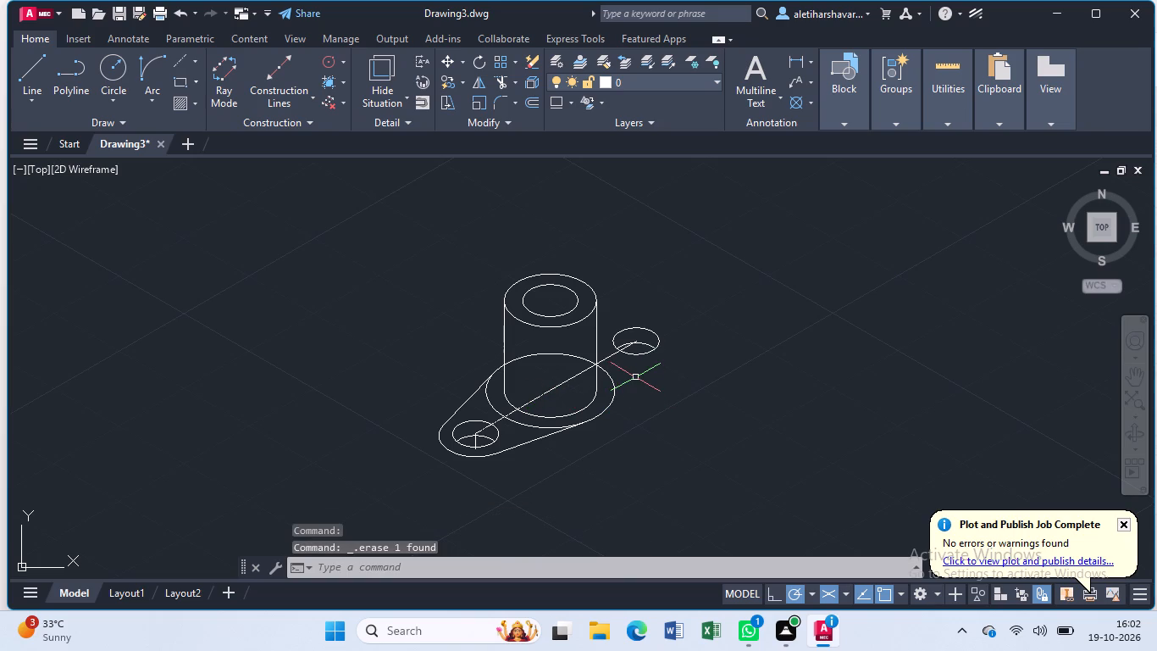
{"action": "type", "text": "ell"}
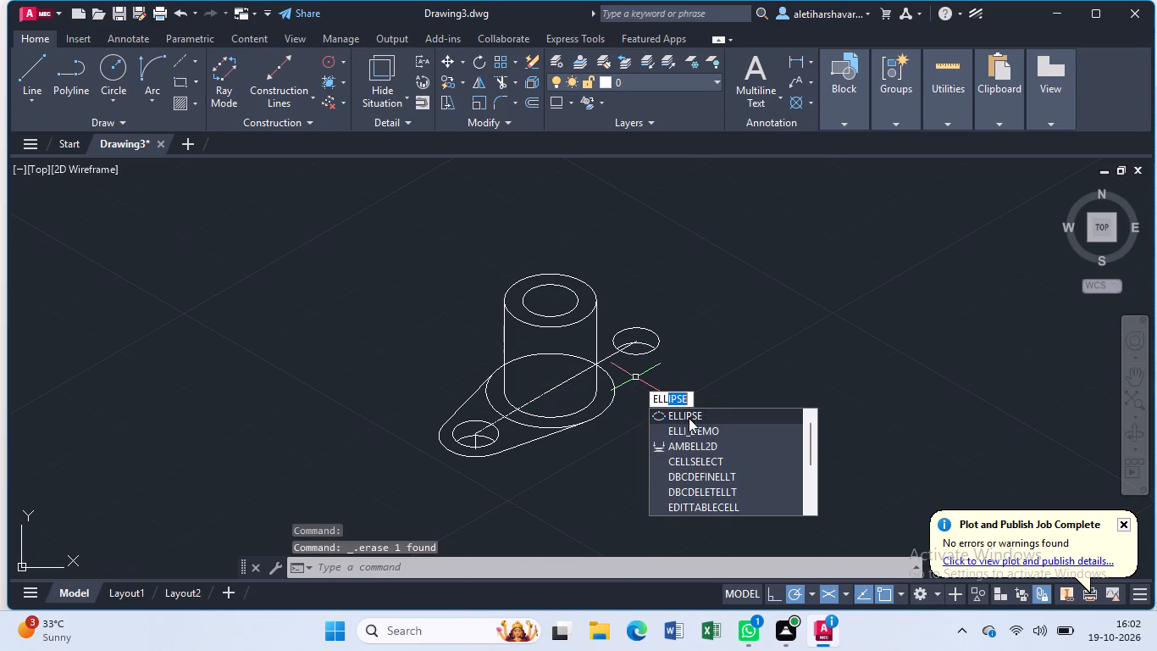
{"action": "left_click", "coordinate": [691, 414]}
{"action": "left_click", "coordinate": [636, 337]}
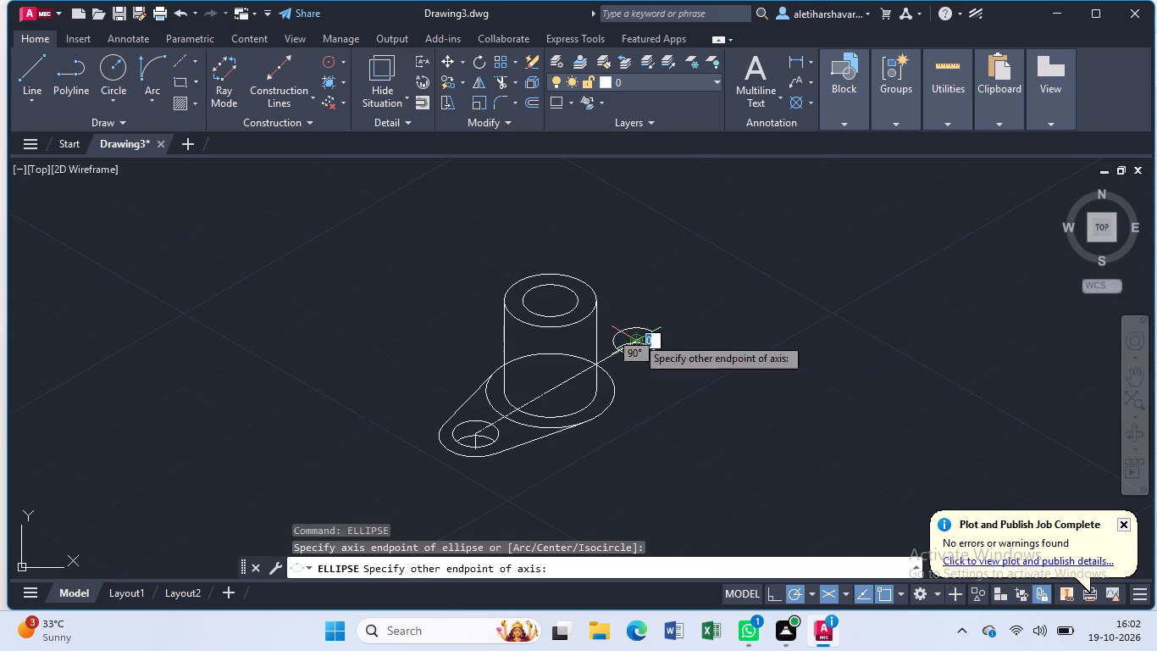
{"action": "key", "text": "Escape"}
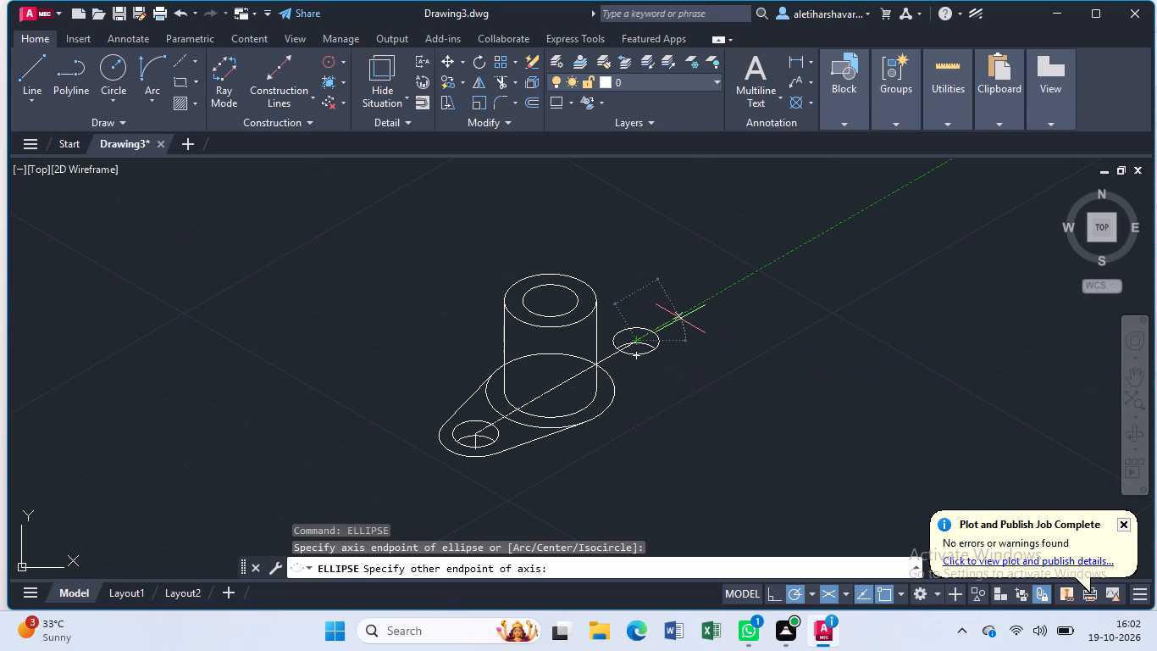
Draw a radius-20 isocircle concentric with the top of the far hole.
{"action": "type", "text": "ell"}
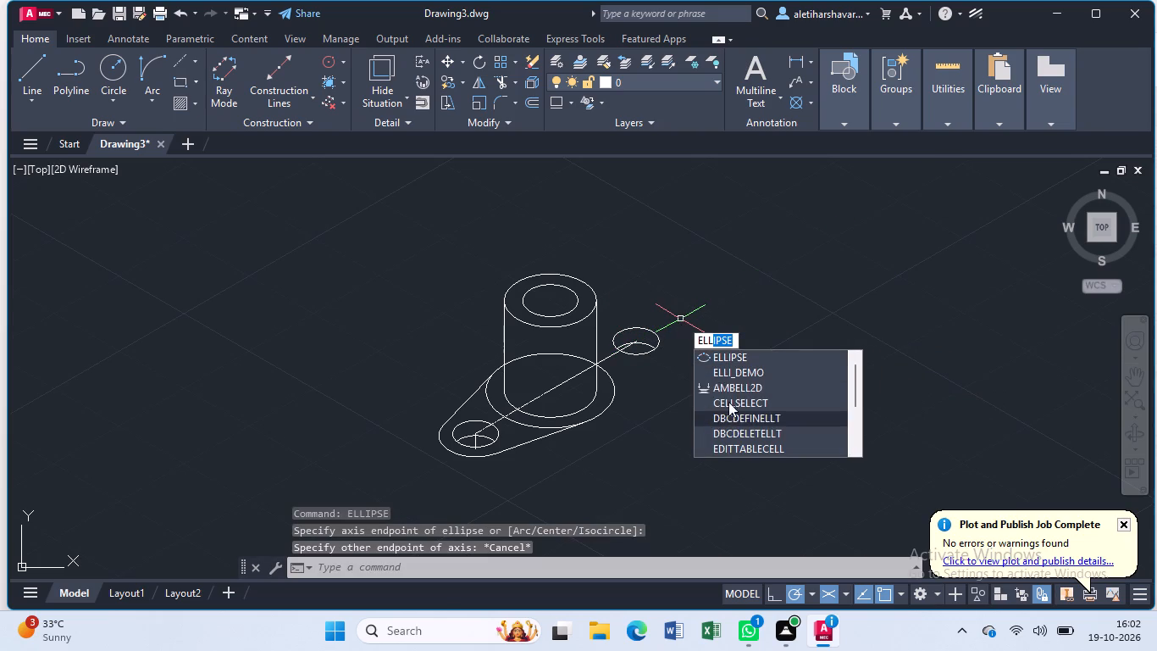
{"action": "left_click", "coordinate": [742, 355]}
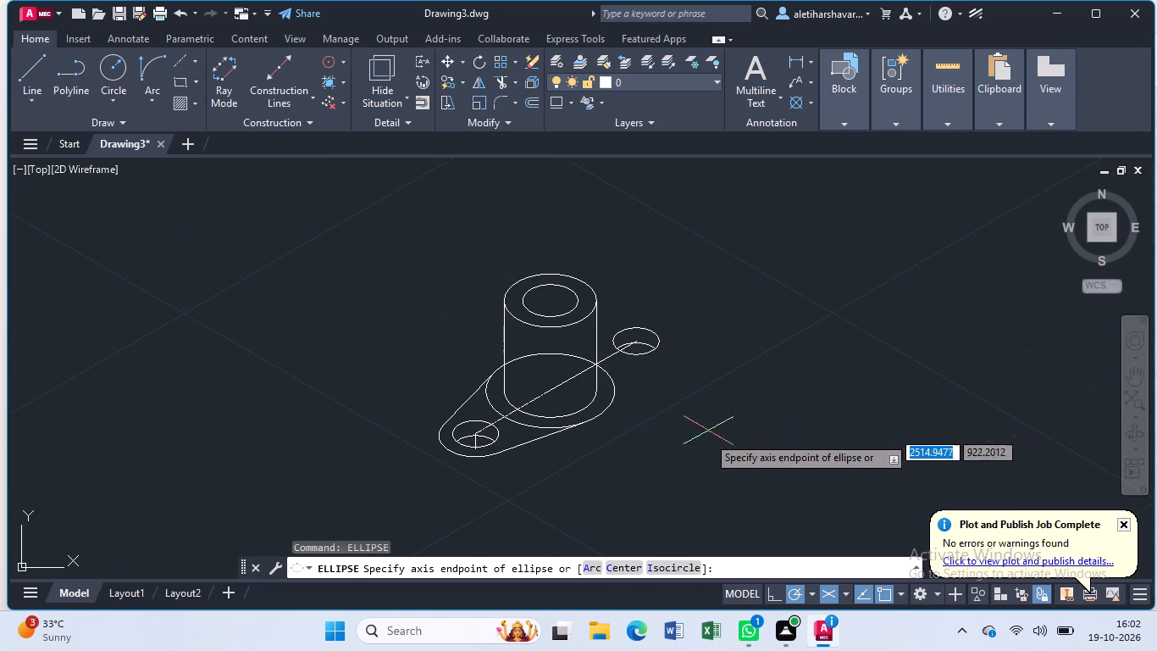
{"action": "left_click", "coordinate": [669, 566]}
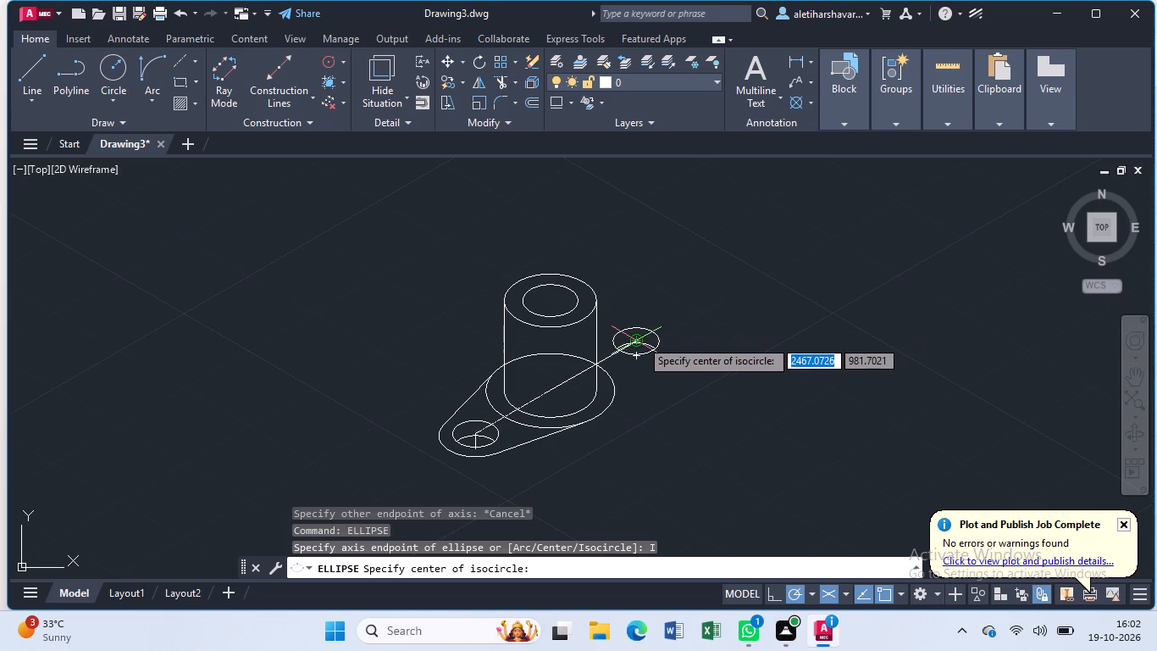
{"action": "left_click", "coordinate": [640, 339]}
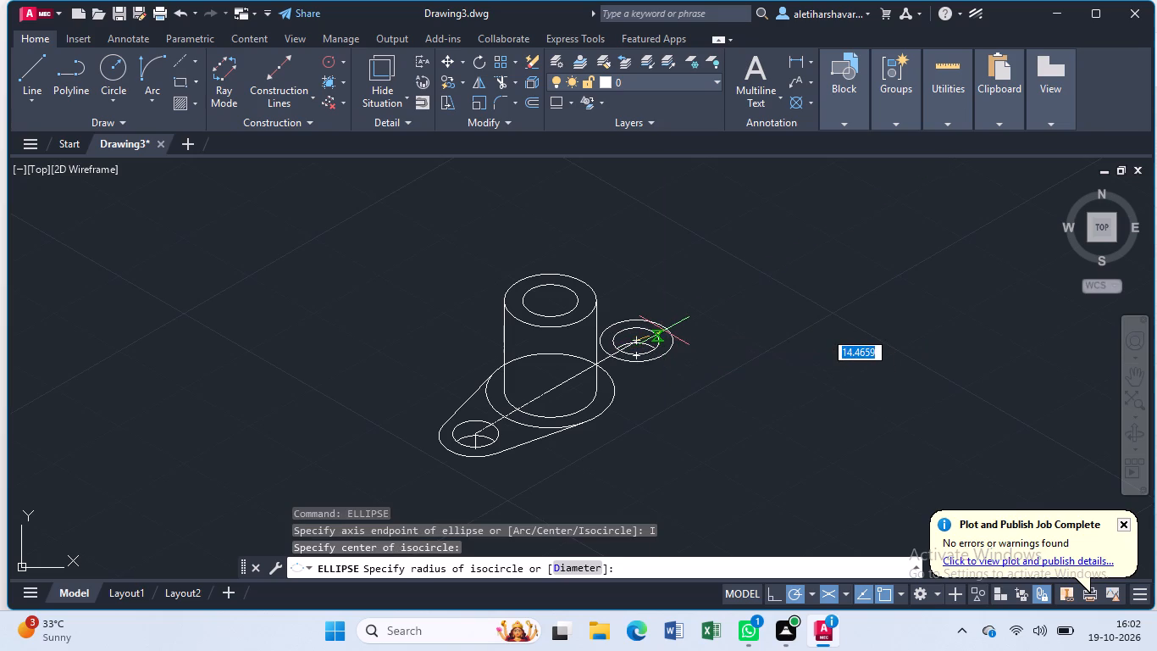
{"action": "type", "text": "20"}
{"action": "key", "text": "Return"}
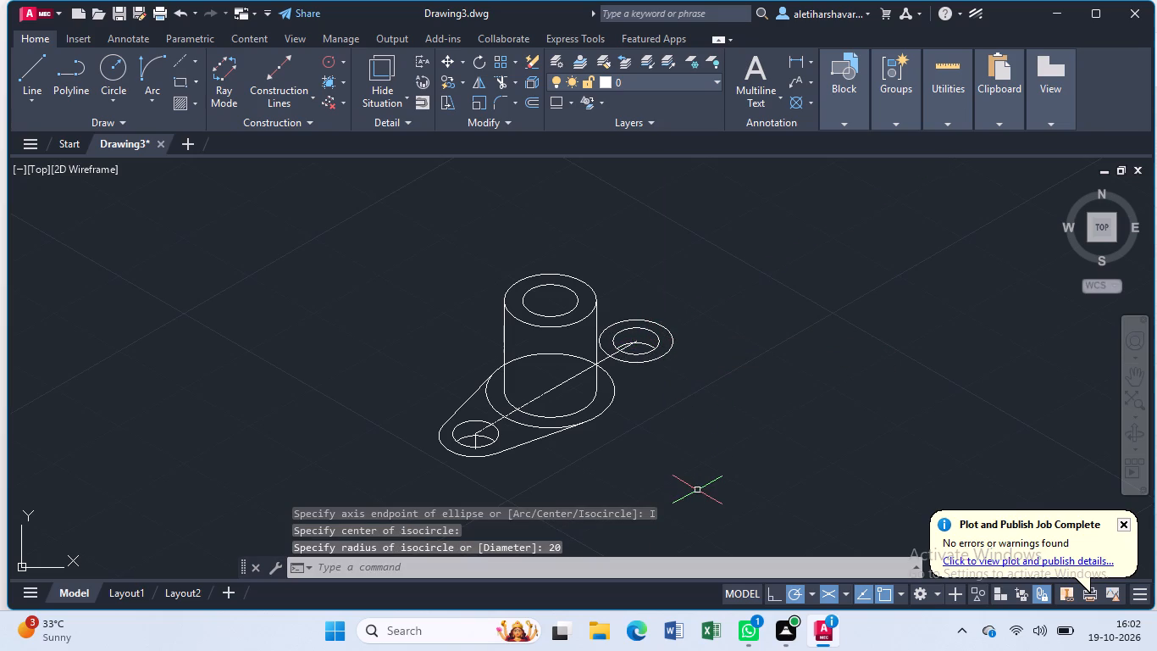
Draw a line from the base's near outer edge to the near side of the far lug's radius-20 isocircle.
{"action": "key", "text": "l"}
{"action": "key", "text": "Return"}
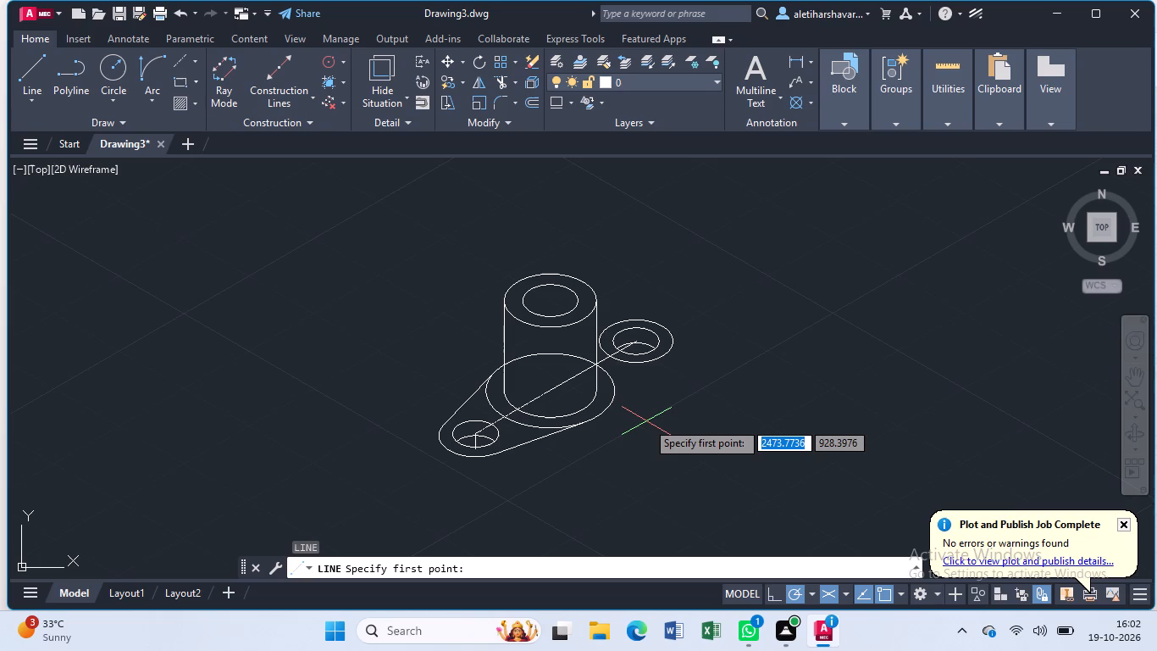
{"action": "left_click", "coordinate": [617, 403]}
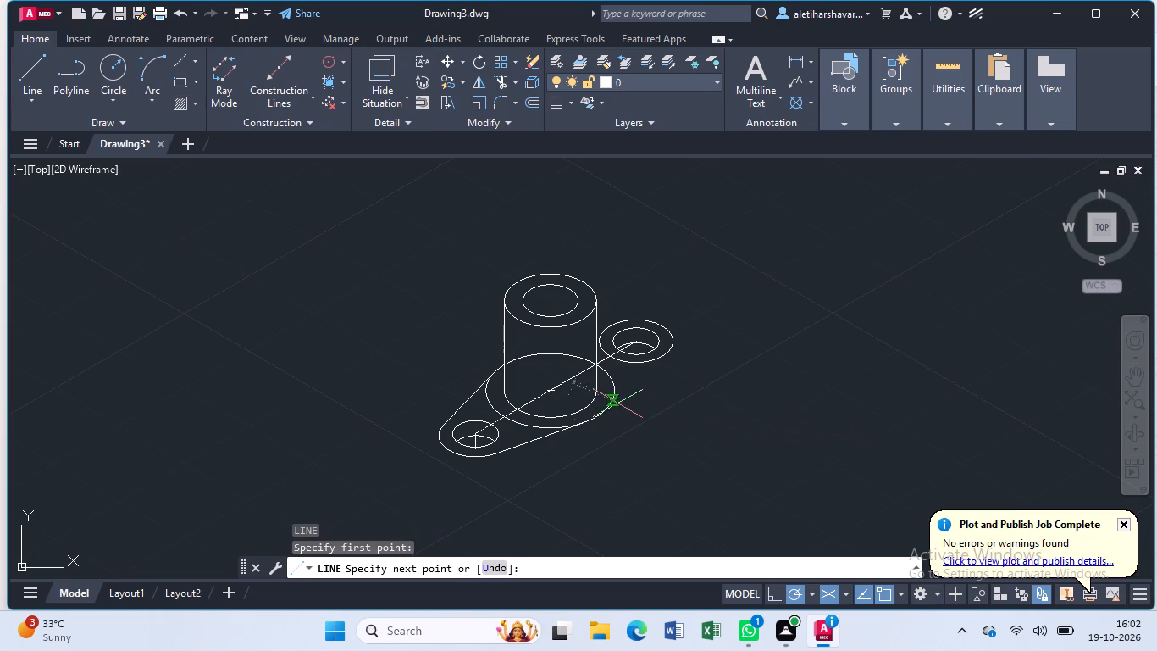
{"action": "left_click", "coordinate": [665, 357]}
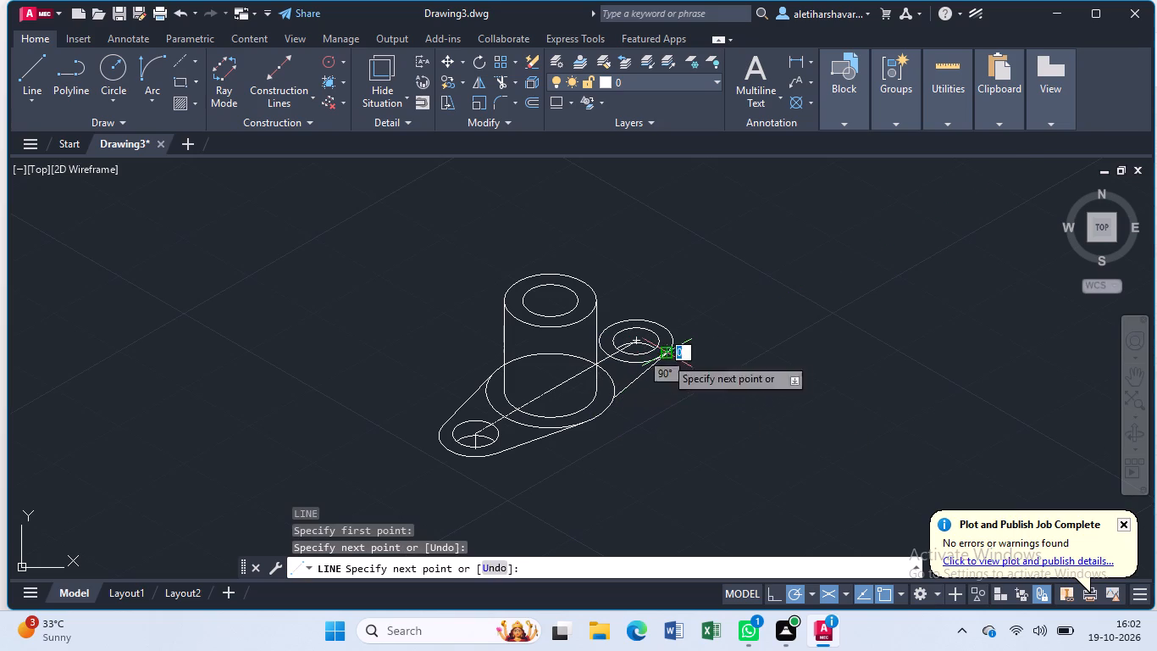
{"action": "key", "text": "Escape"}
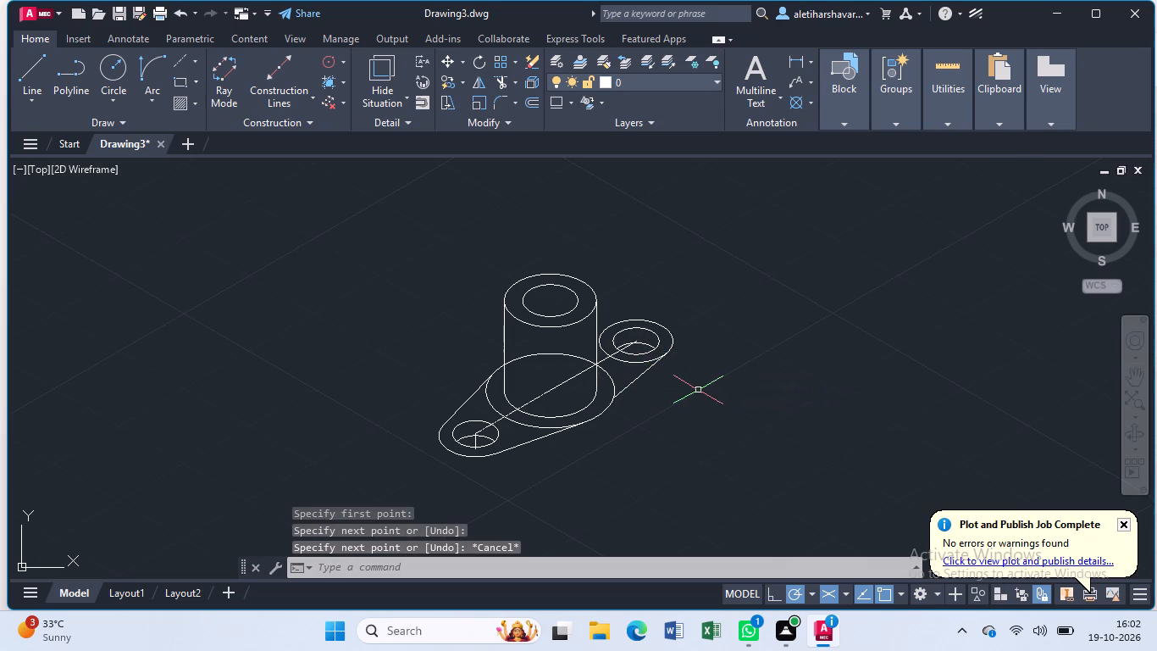
Draw a second line, slightly further out, from the far lug's radius-20 isocircle to the base's near outer edge.
{"action": "scroll", "coordinate": [695, 392], "scroll_direction": "up", "scroll_amount": 2}
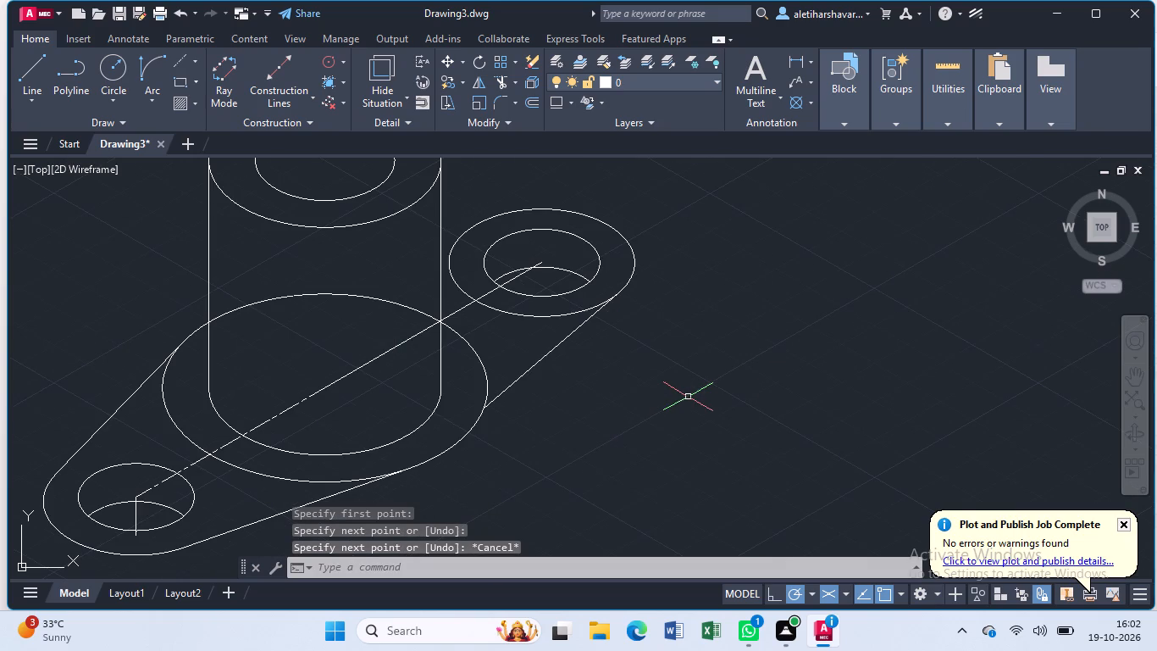
{"action": "key", "text": "l"}
{"action": "key", "text": "Return"}
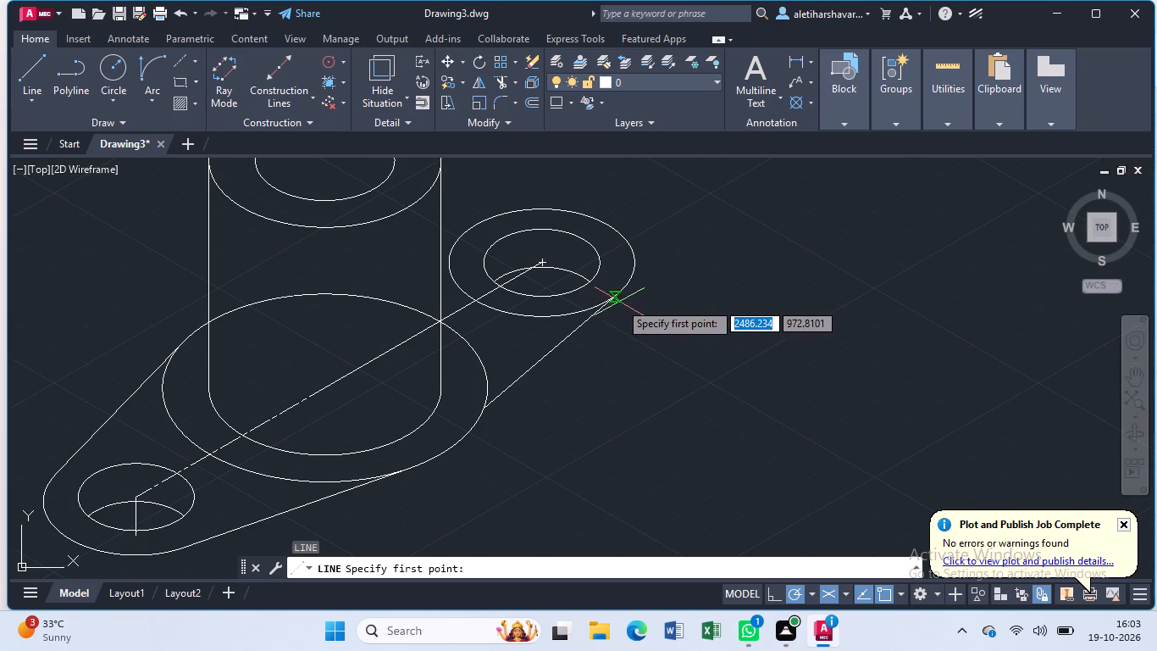
{"action": "left_click", "coordinate": [617, 297]}
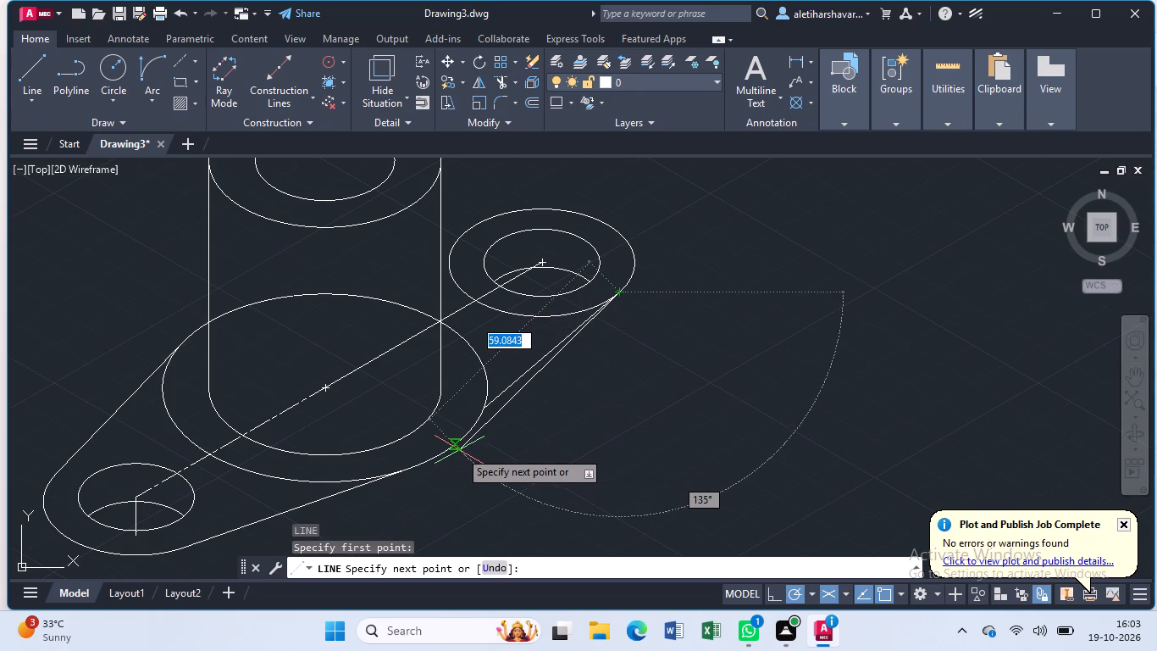
{"action": "left_click", "coordinate": [462, 441]}
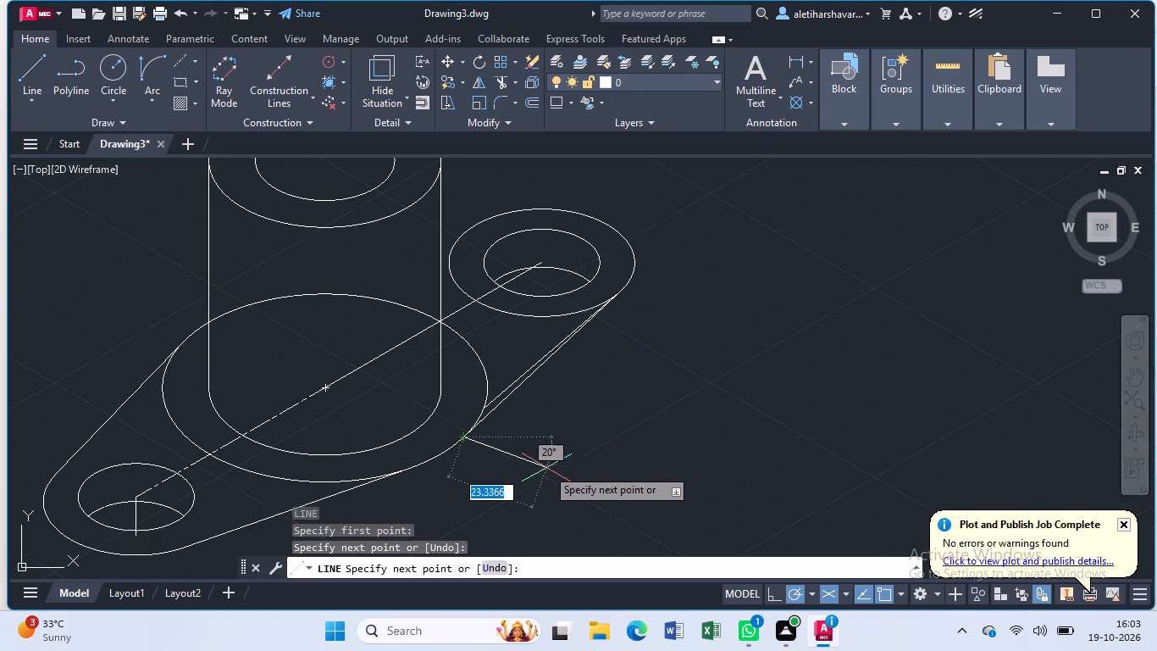
{"action": "key", "text": "Escape"}
Trim away the inner duplicate line and the near arc of the far lug's isocircle between the side line and the centerline.
{"action": "type", "text": "tr"}
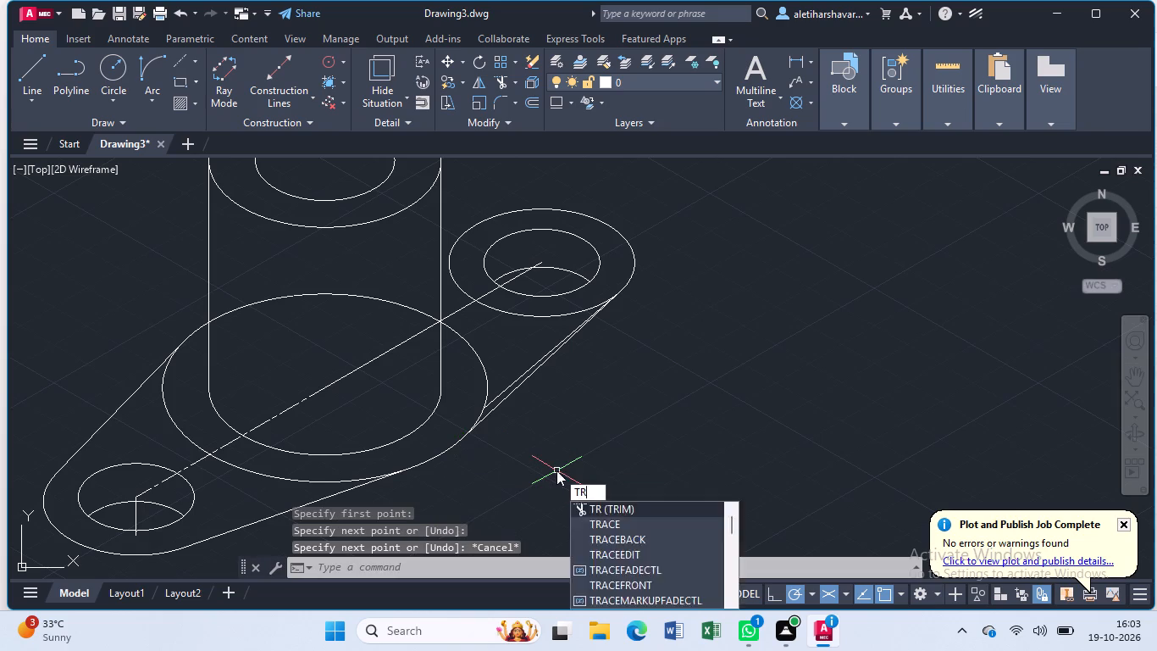
{"action": "key", "text": "Return"}
{"action": "left_click", "coordinate": [505, 392]}
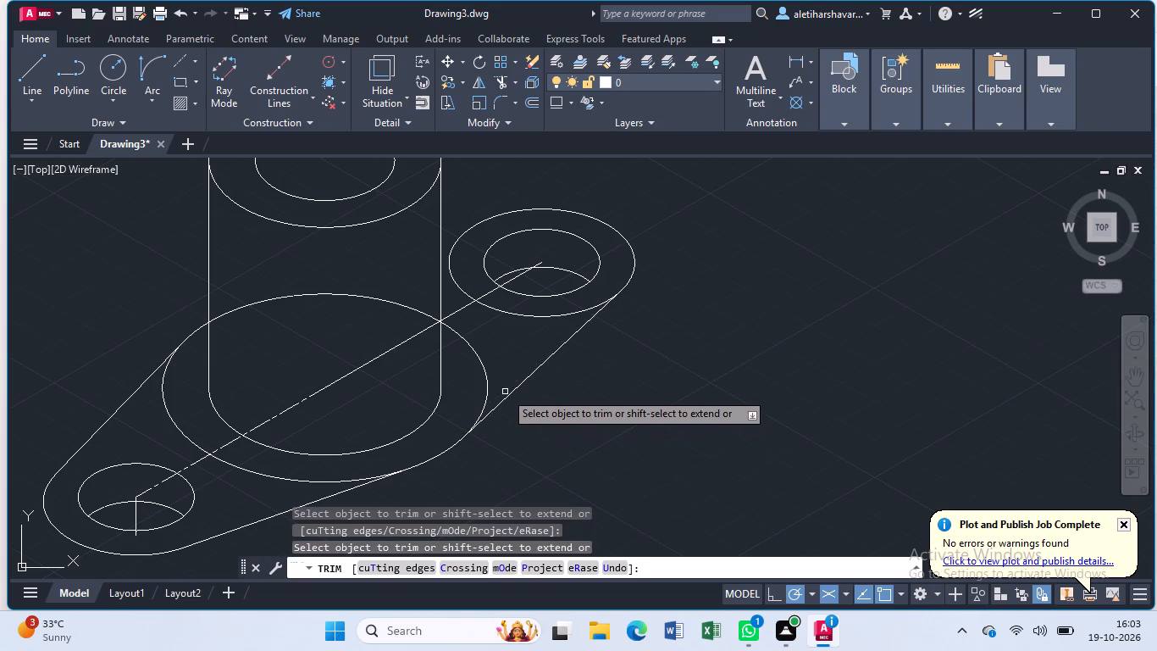
{"action": "left_click", "coordinate": [578, 312]}
{"action": "key", "text": "Escape"}
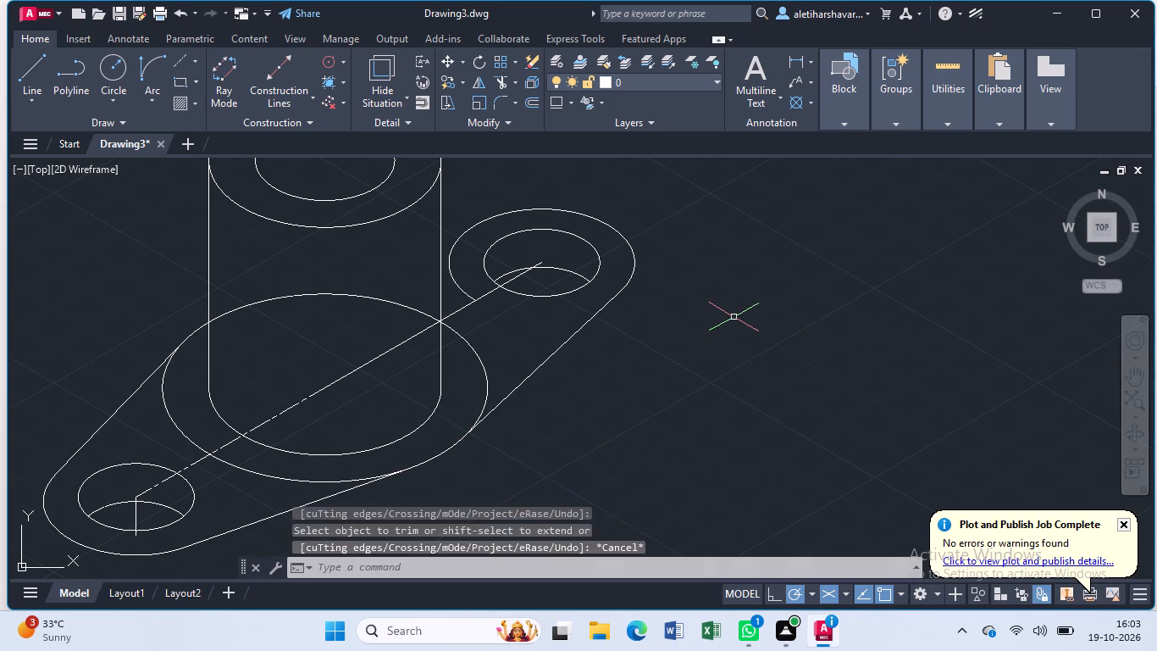
Draw a line from the rear of the far lug's radius-20 isocircle to the rear of the base's outer isocircle.
{"action": "key", "text": "l"}
{"action": "key", "text": "Return"}
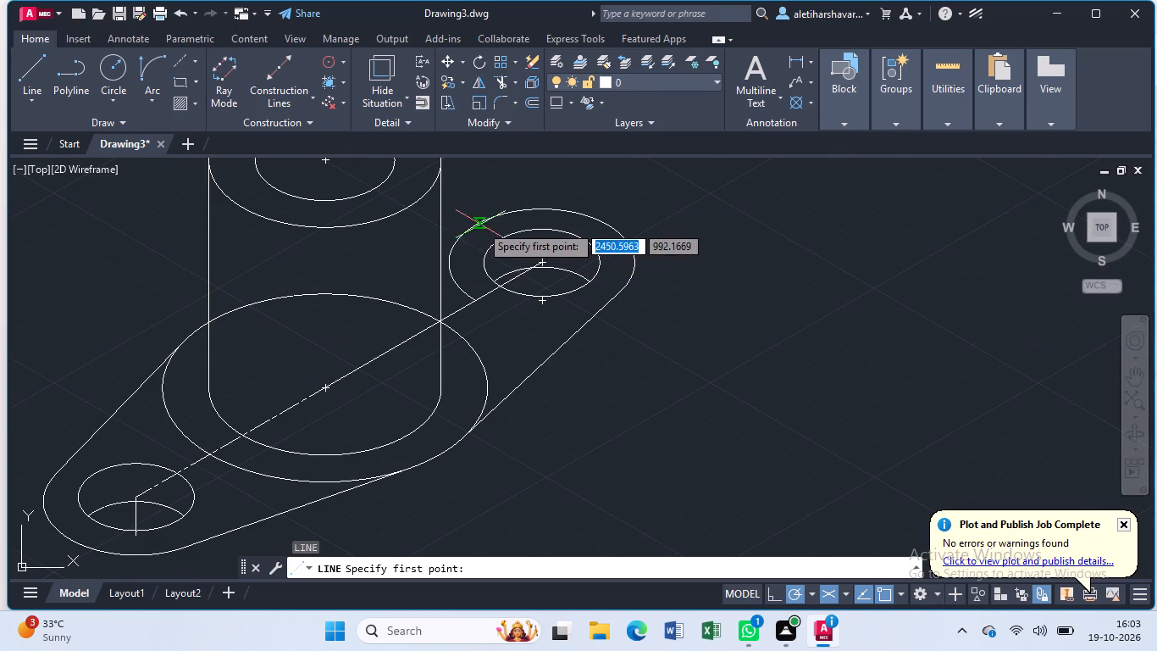
{"action": "left_click", "coordinate": [501, 216]}
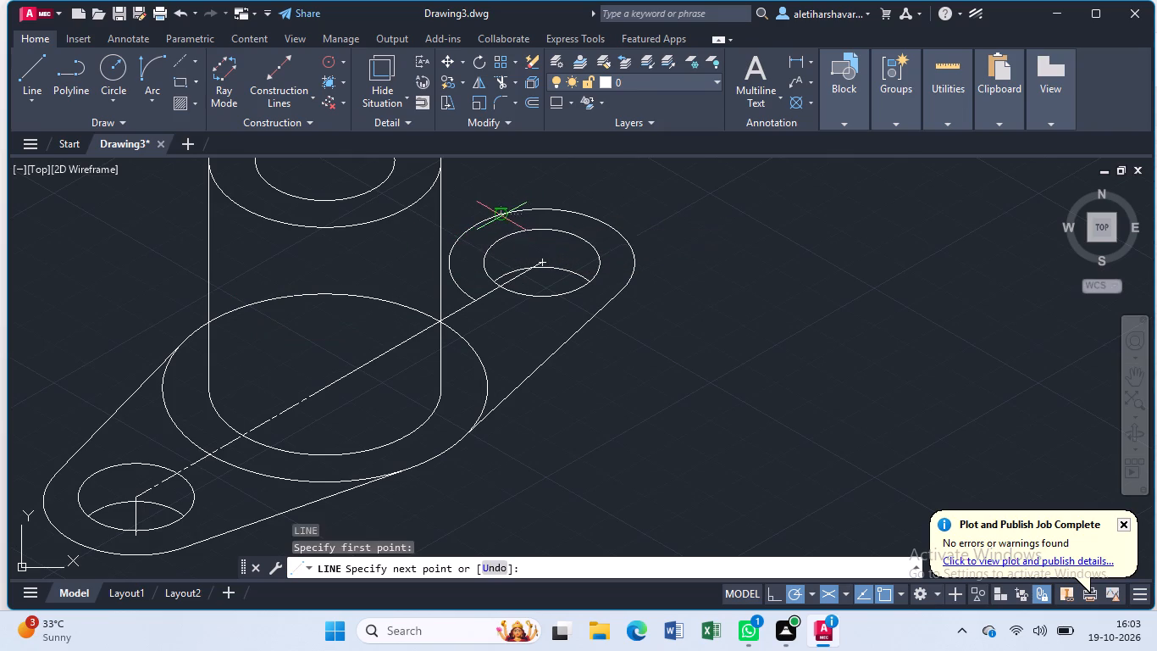
{"action": "left_click", "coordinate": [240, 304]}
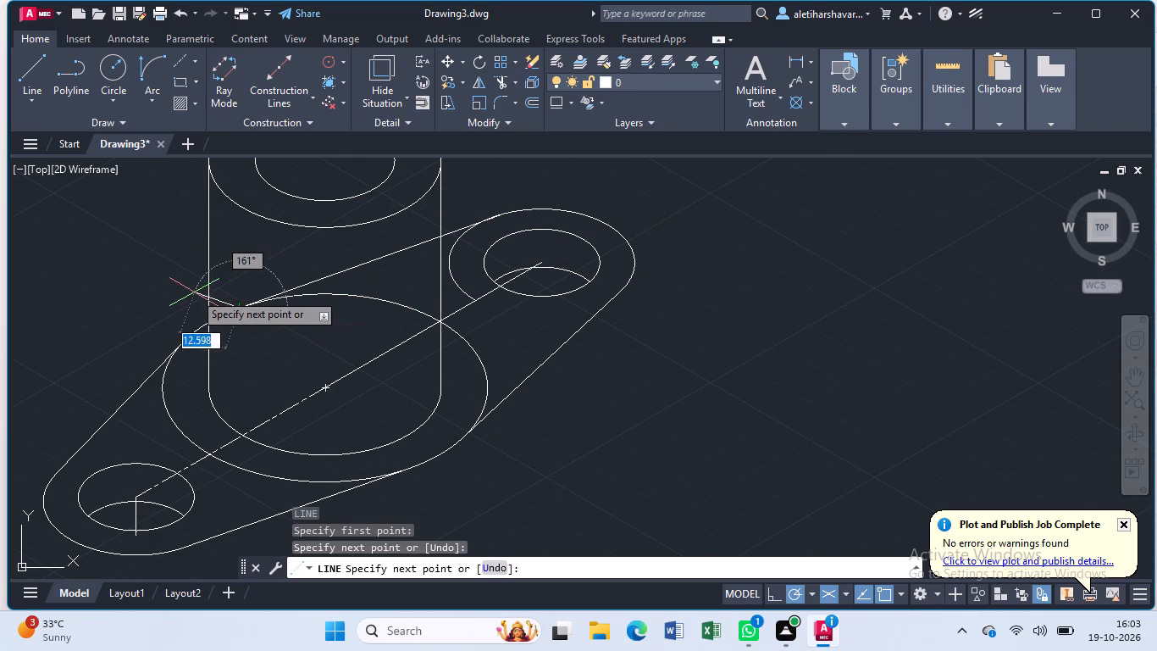
{"action": "key", "text": "Escape"}
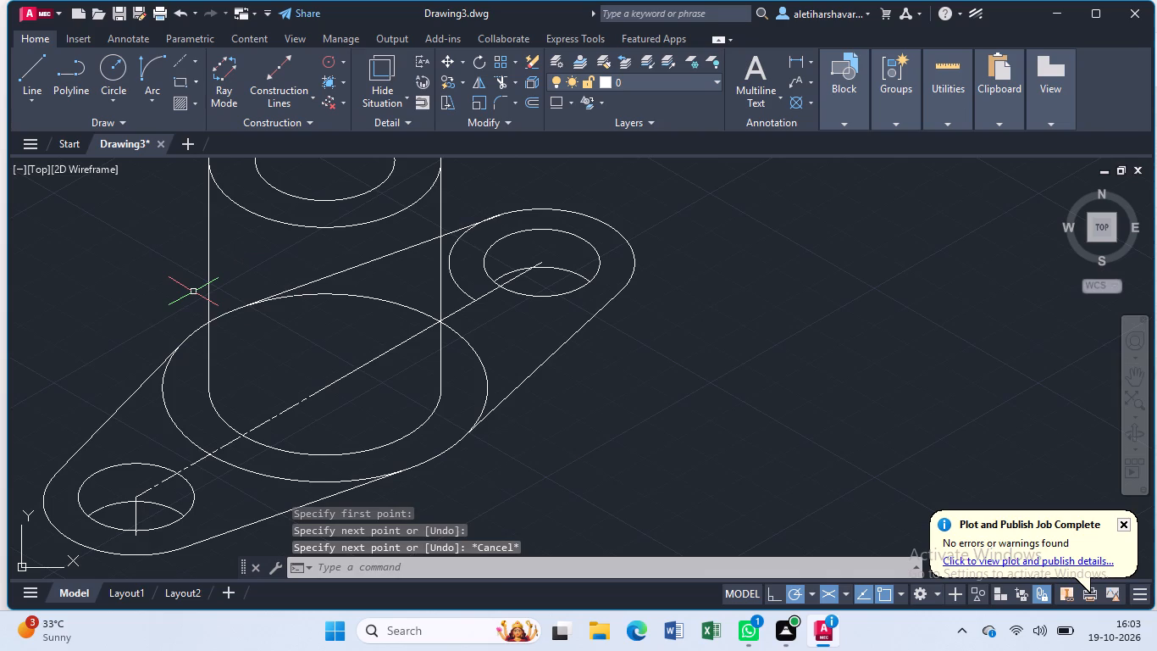
Trim away the far lug's inner arc and the base outer isocircle's portions inside the plate outline.
{"action": "type", "text": "tr"}
{"action": "key", "text": "Return"}
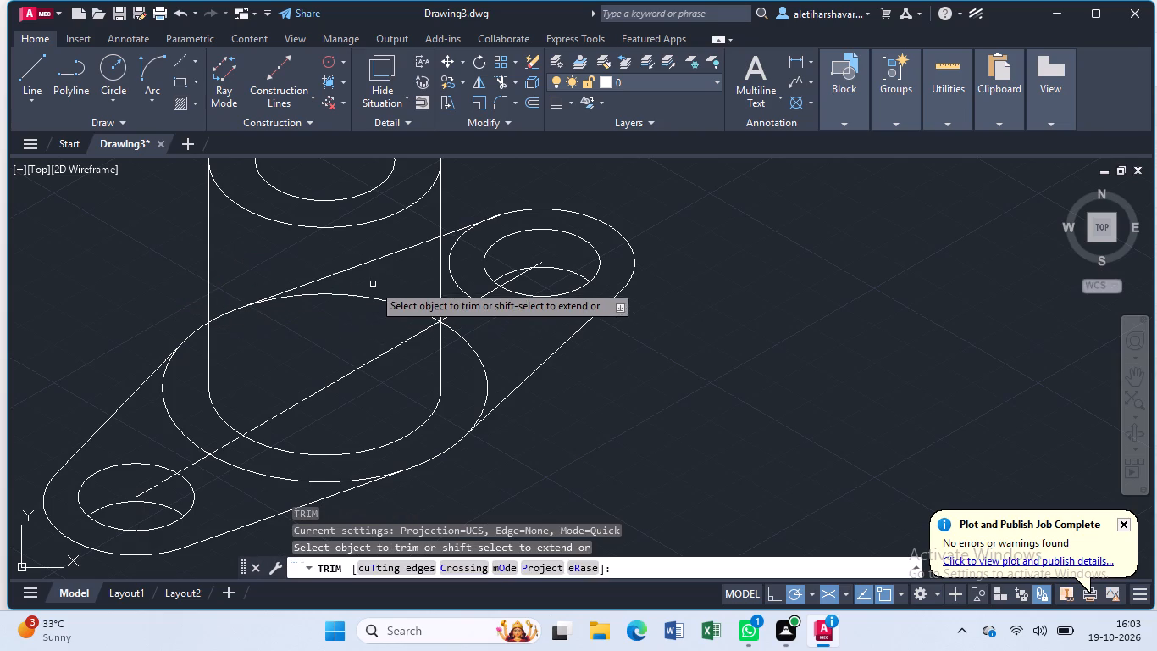
{"action": "left_click", "coordinate": [455, 284]}
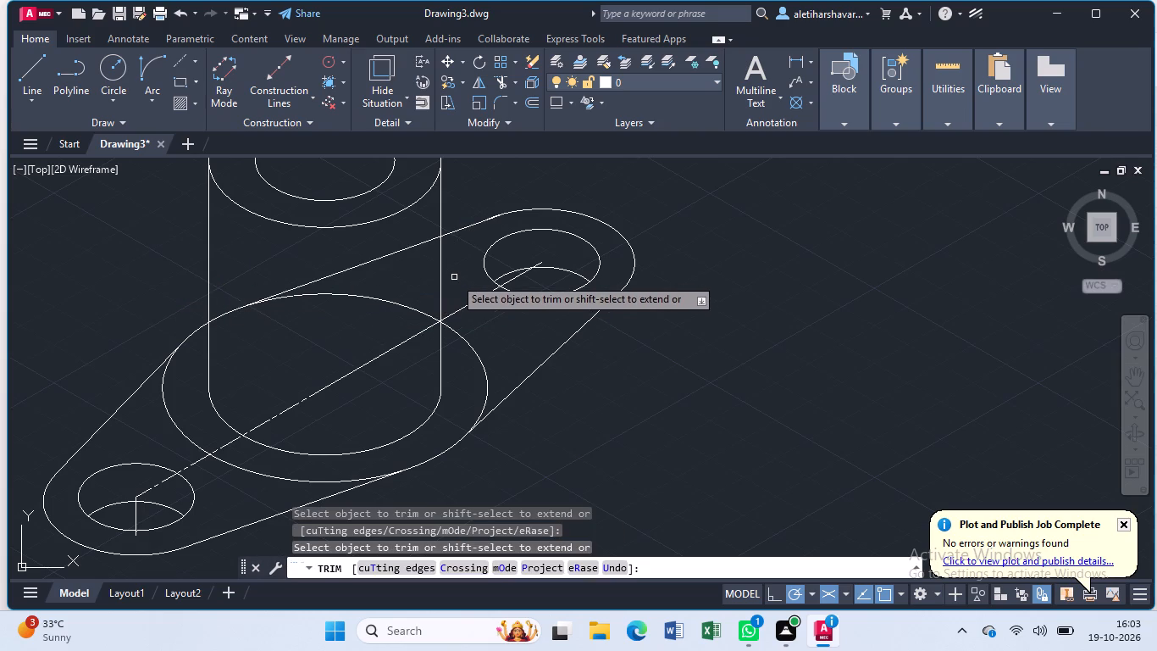
{"action": "left_click", "coordinate": [363, 297]}
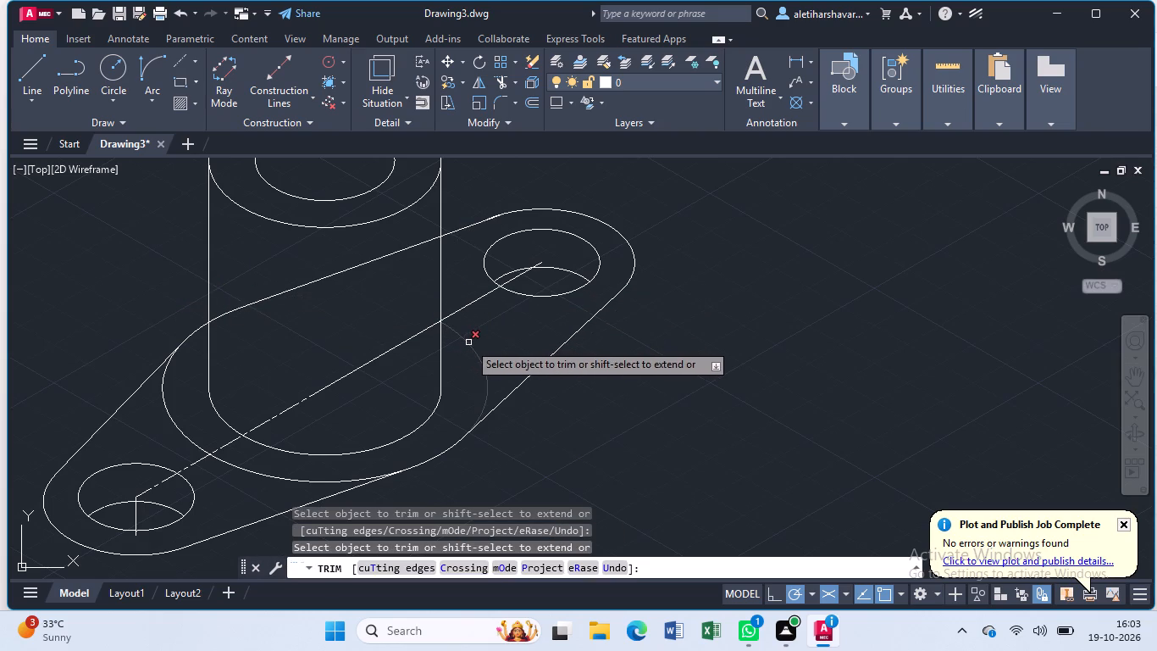
{"action": "left_click", "coordinate": [468, 342]}
{"action": "left_click", "coordinate": [281, 478]}
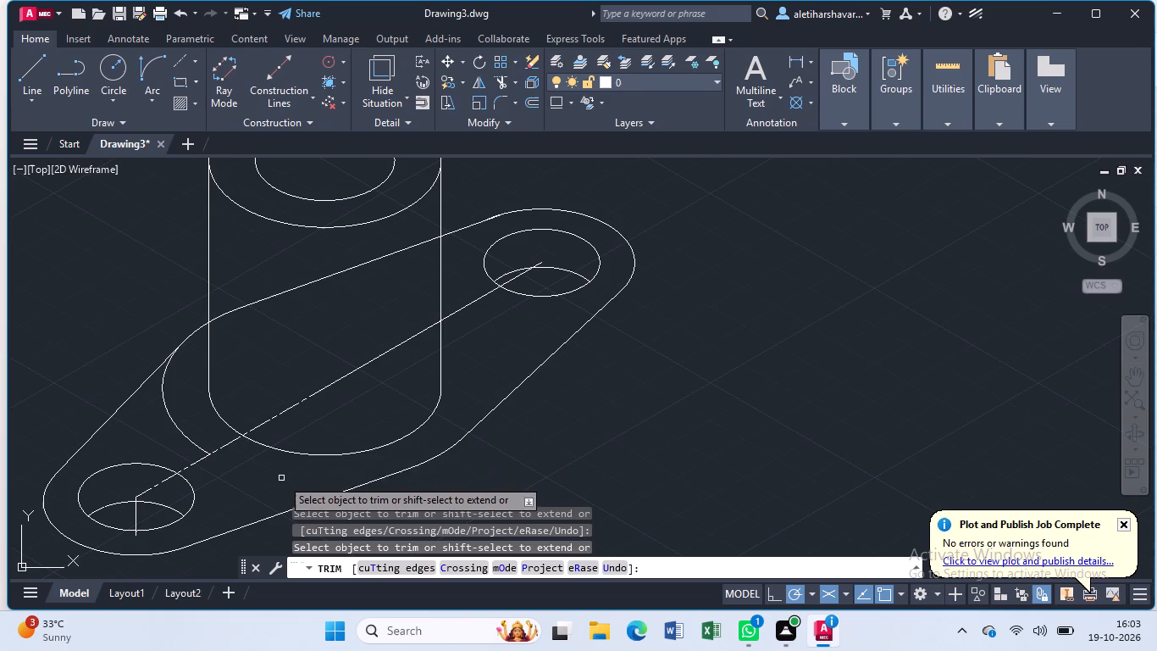
{"action": "left_click", "coordinate": [202, 448]}
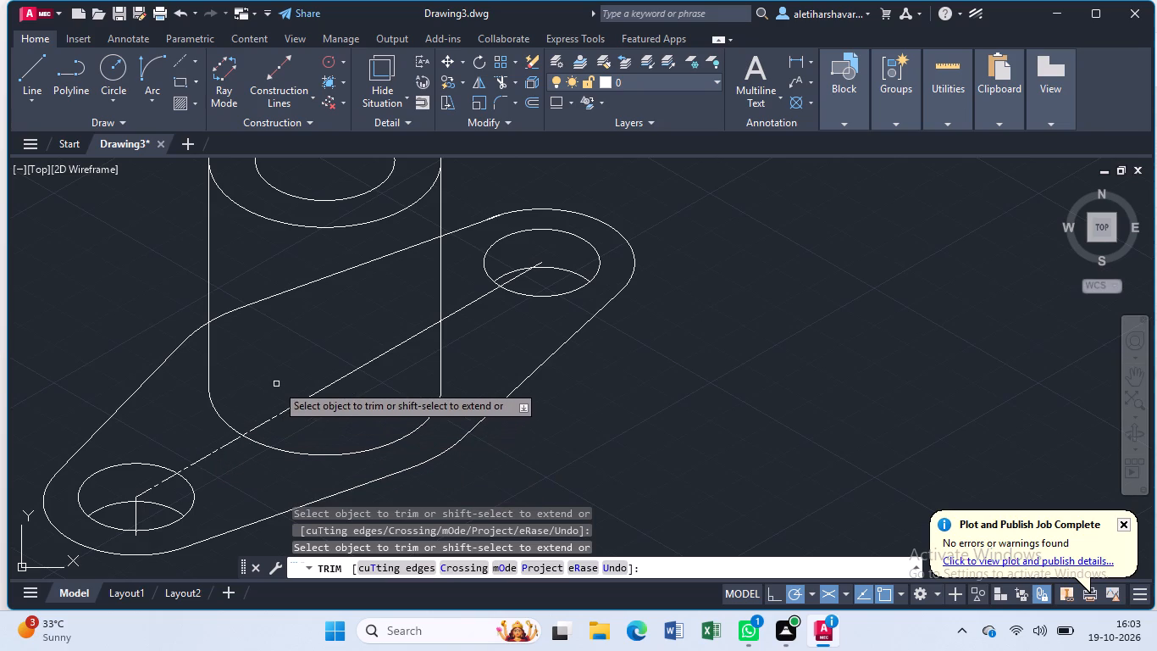
{"action": "key", "text": "Escape"}
Erase the two centerline segments running from the base centre to the lug centres.
{"action": "scroll", "coordinate": [276, 384], "scroll_direction": "down", "scroll_amount": 1}
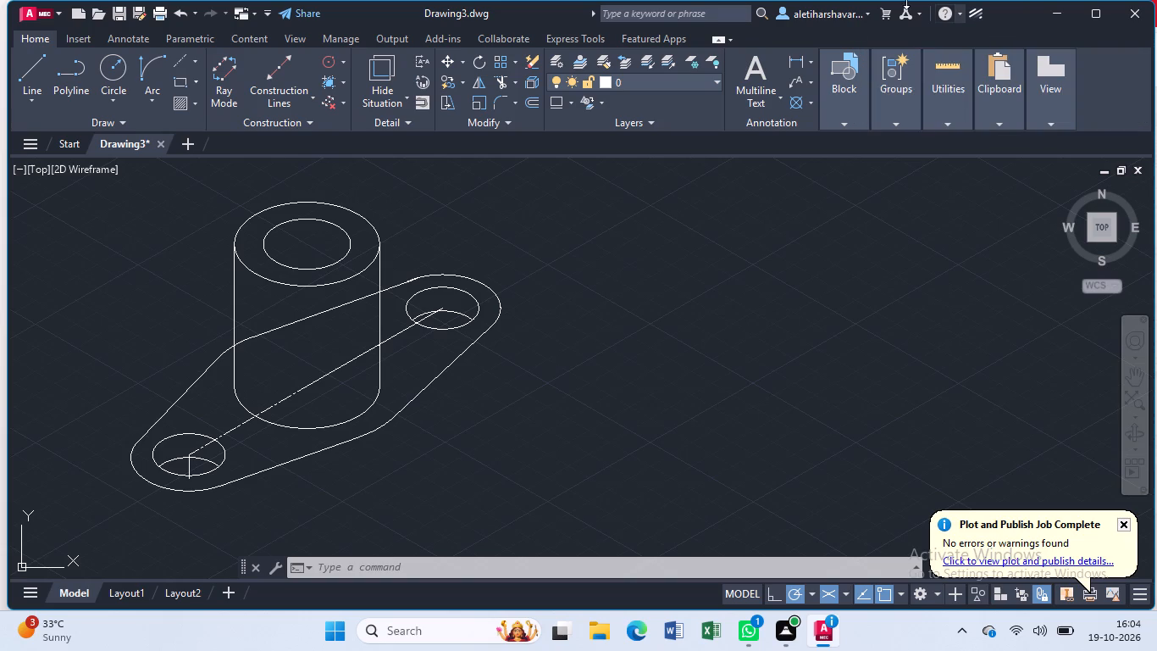
{"action": "left_click", "coordinate": [392, 337]}
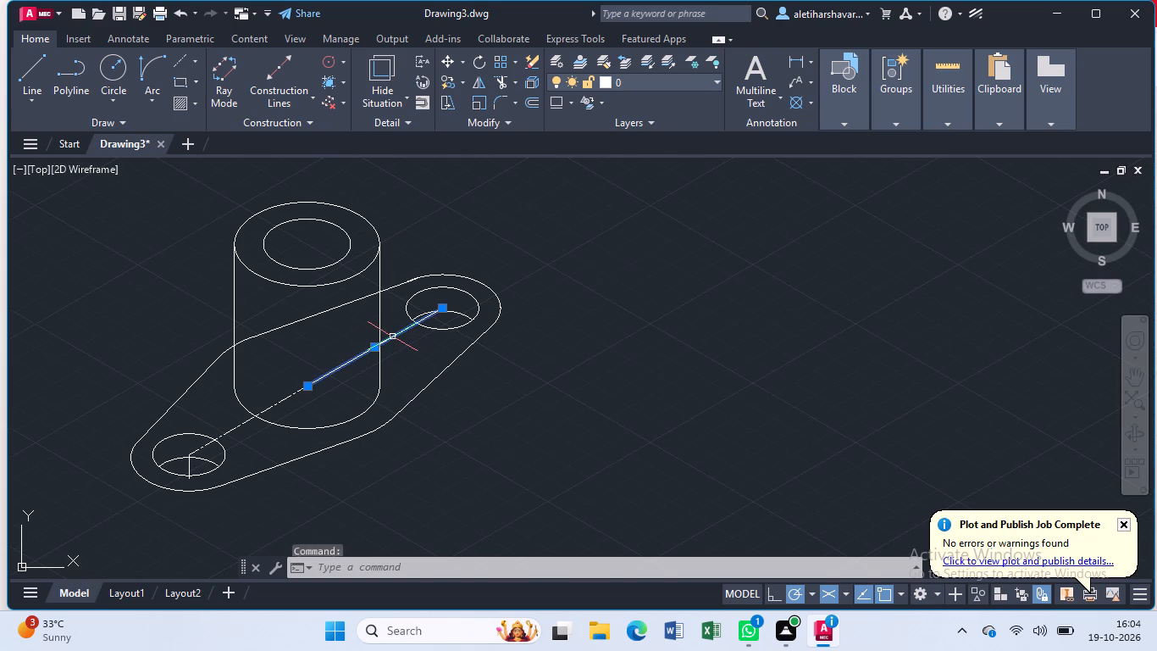
{"action": "key", "text": "Delete"}
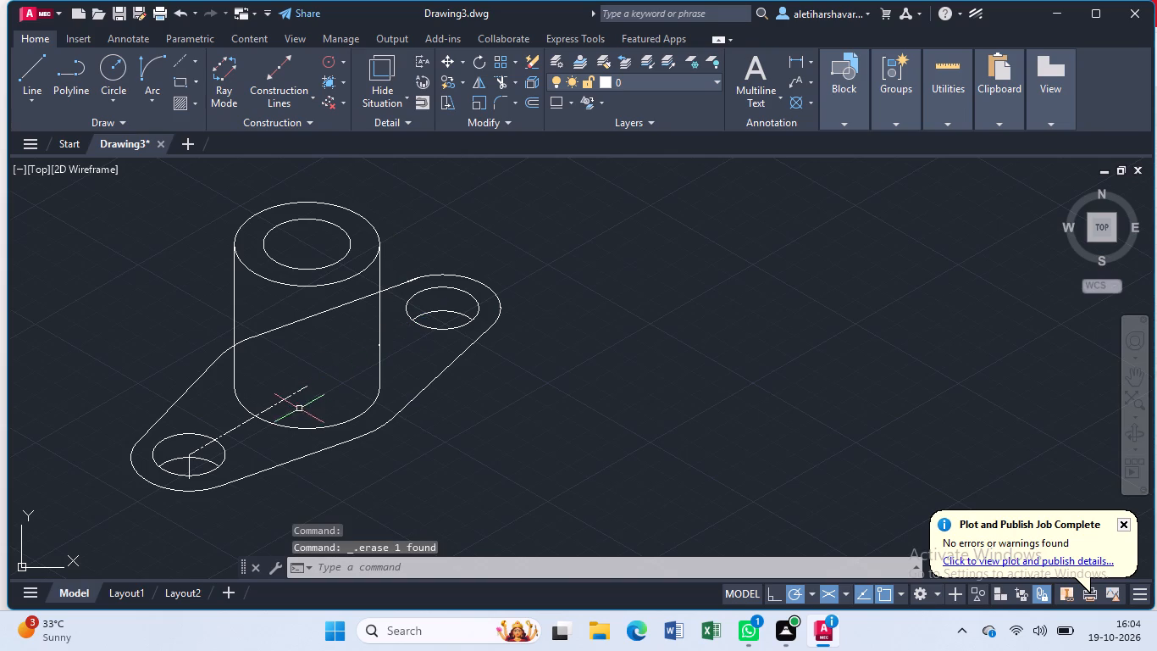
{"action": "left_click", "coordinate": [291, 395]}
{"action": "key", "text": "Delete"}
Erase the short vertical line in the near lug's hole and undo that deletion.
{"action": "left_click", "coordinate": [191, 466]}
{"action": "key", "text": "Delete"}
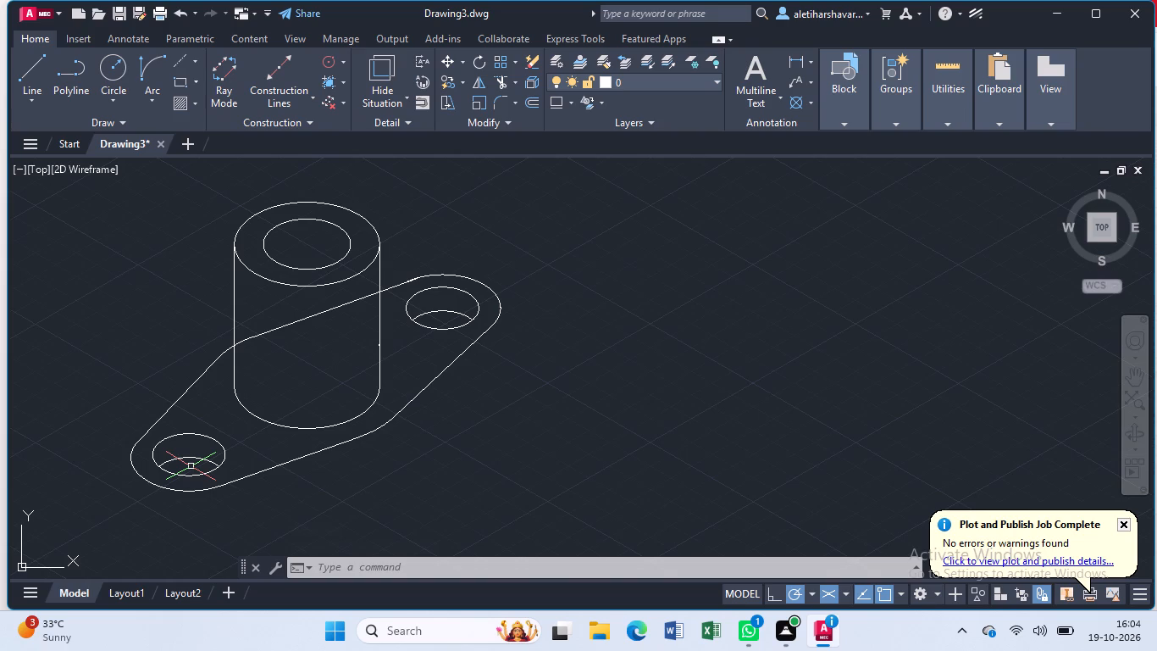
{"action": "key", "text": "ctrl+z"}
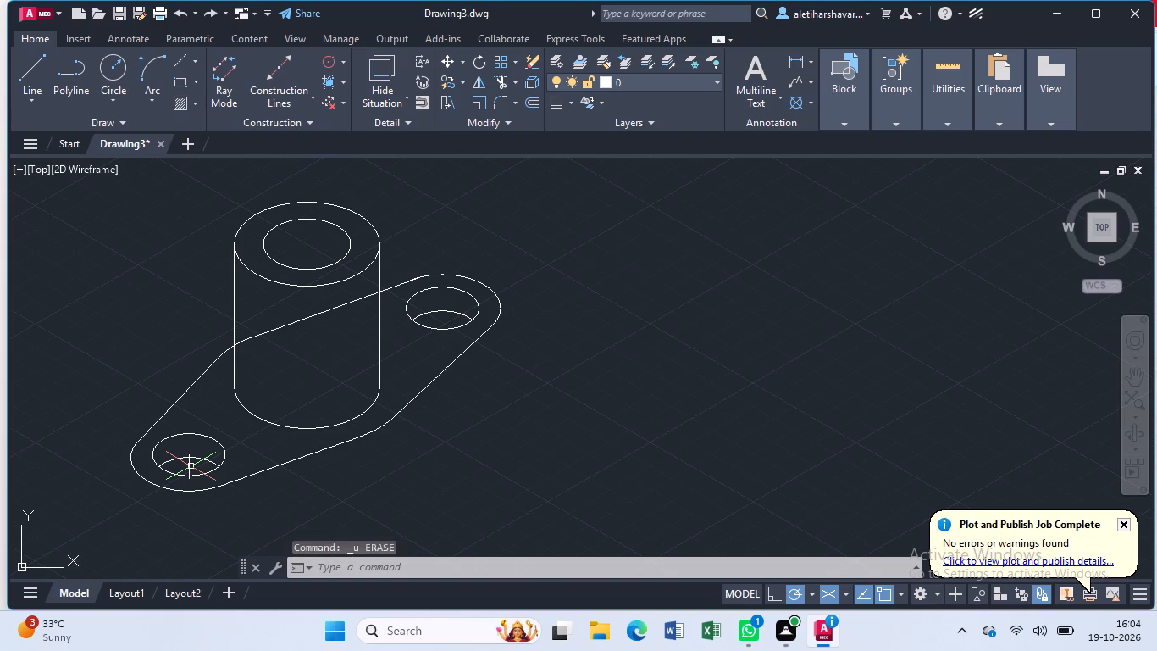
Copy the plate's front outline (both lug arcs, two side lines, base arc) downward from the short vertical line's top end to its bottom end.
{"action": "scroll", "coordinate": [200, 431], "scroll_direction": "down", "scroll_amount": 1}
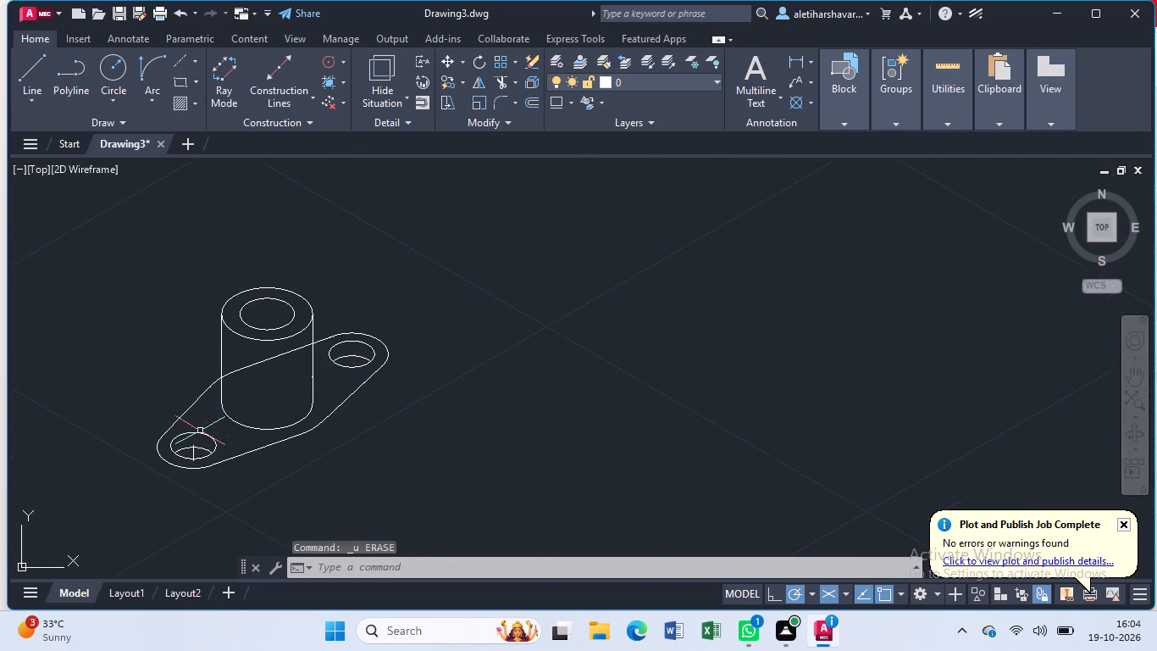
{"action": "middle_click_drag", "start_coordinate": [203, 430], "coordinate": [195, 323]}
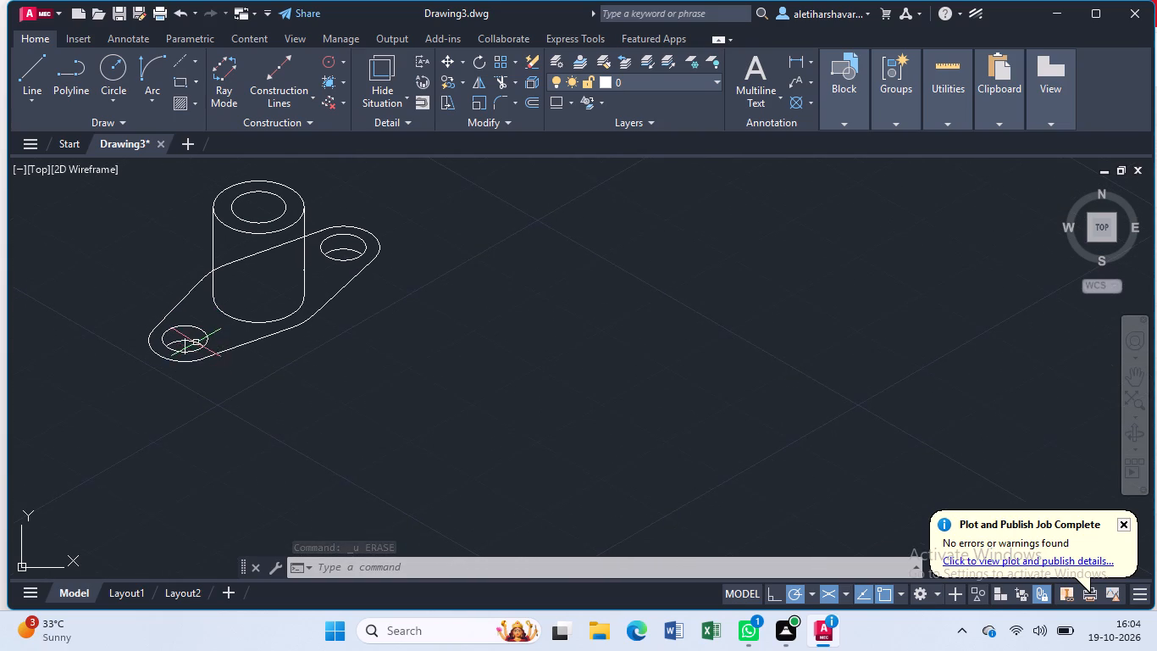
{"action": "scroll", "coordinate": [196, 342], "scroll_direction": "up", "scroll_amount": 3}
{"action": "left_click", "coordinate": [225, 404]}
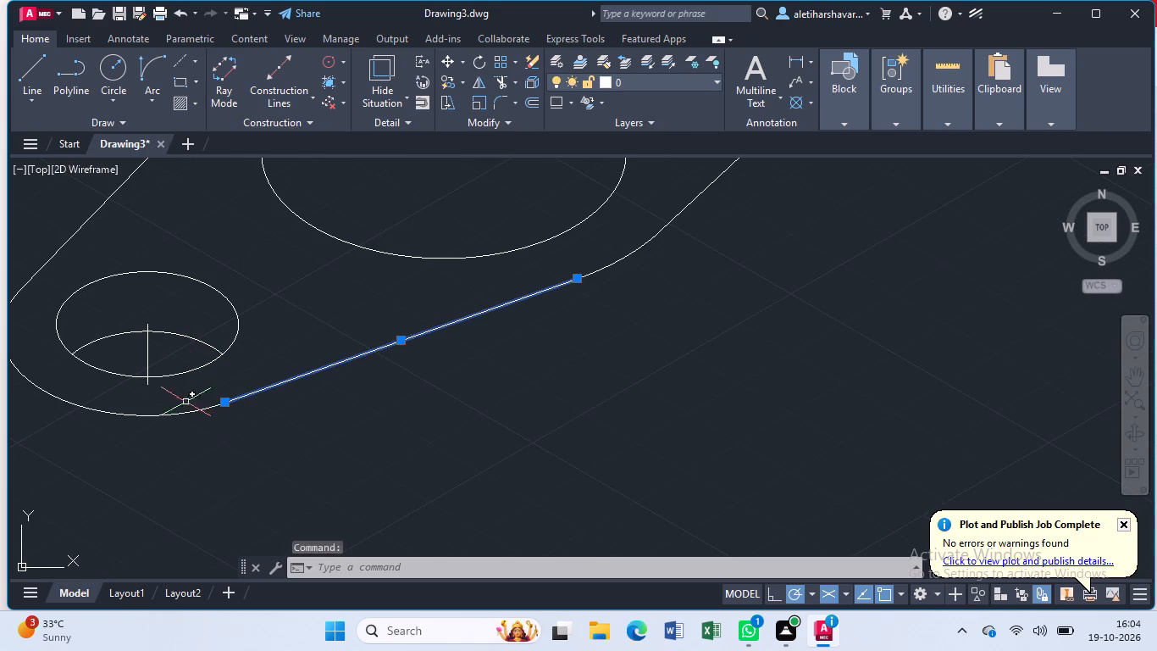
{"action": "left_click", "coordinate": [117, 415]}
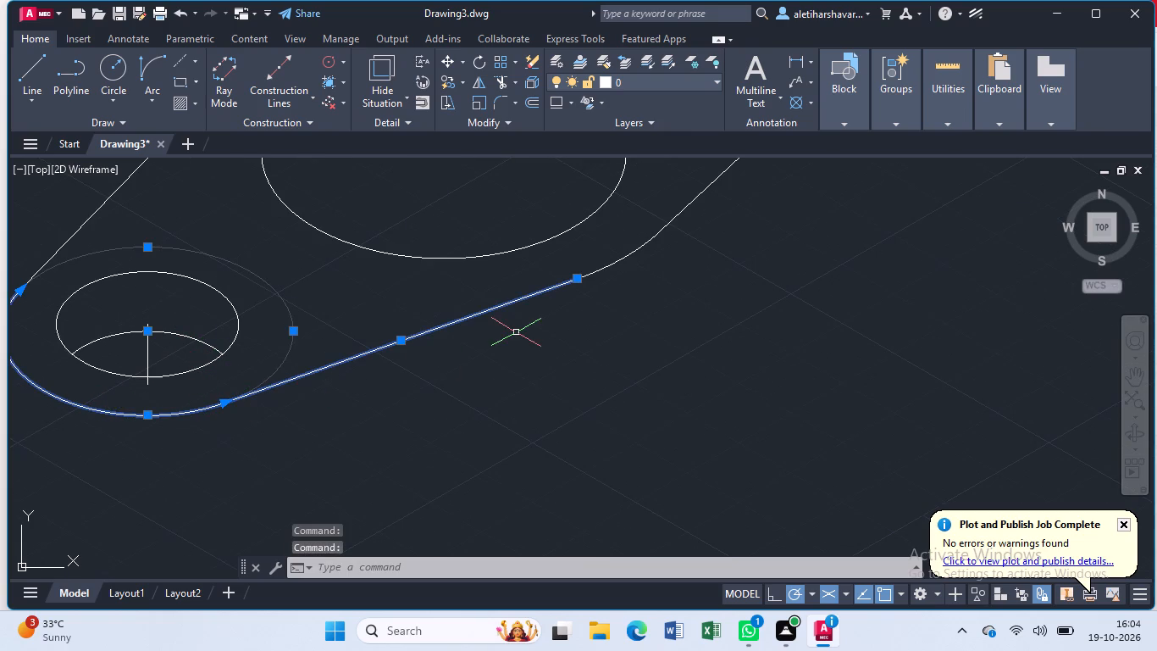
{"action": "scroll", "coordinate": [517, 331], "scroll_direction": "down", "scroll_amount": 2}
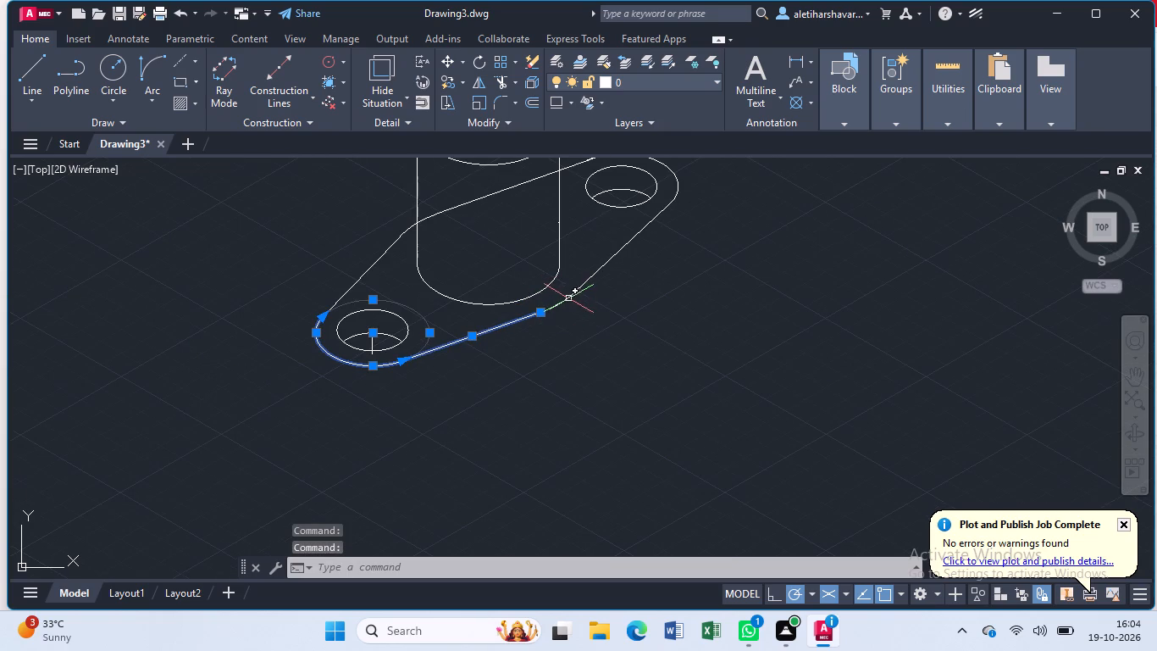
{"action": "left_click", "coordinate": [568, 298]}
{"action": "left_click", "coordinate": [612, 256]}
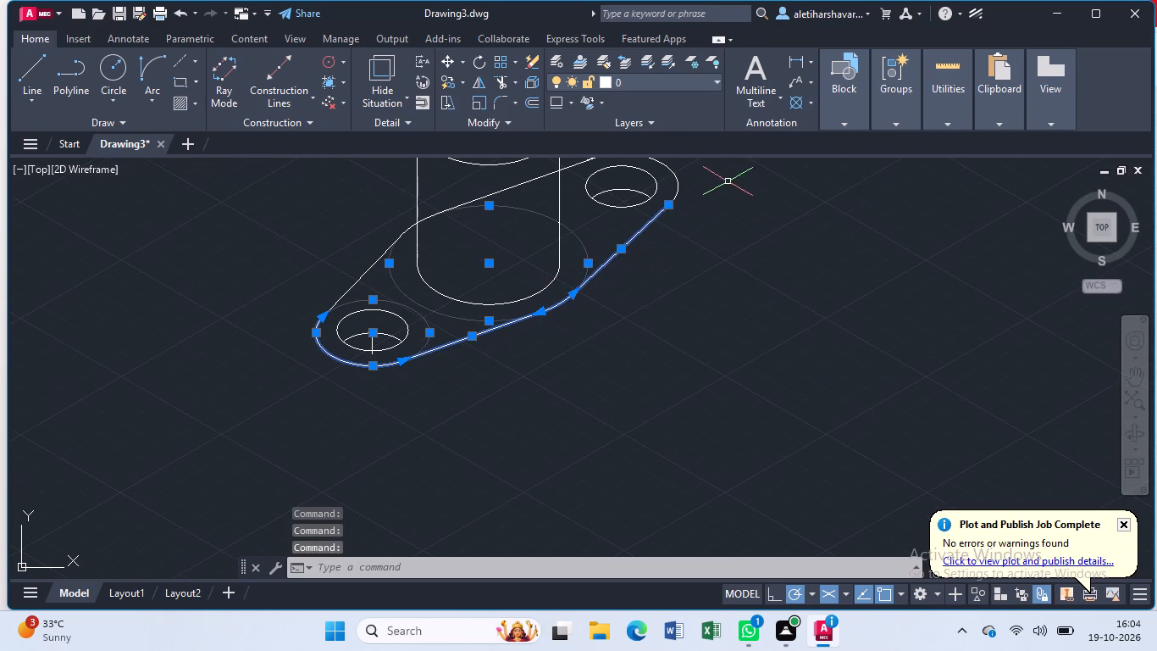
{"action": "left_click", "coordinate": [680, 187]}
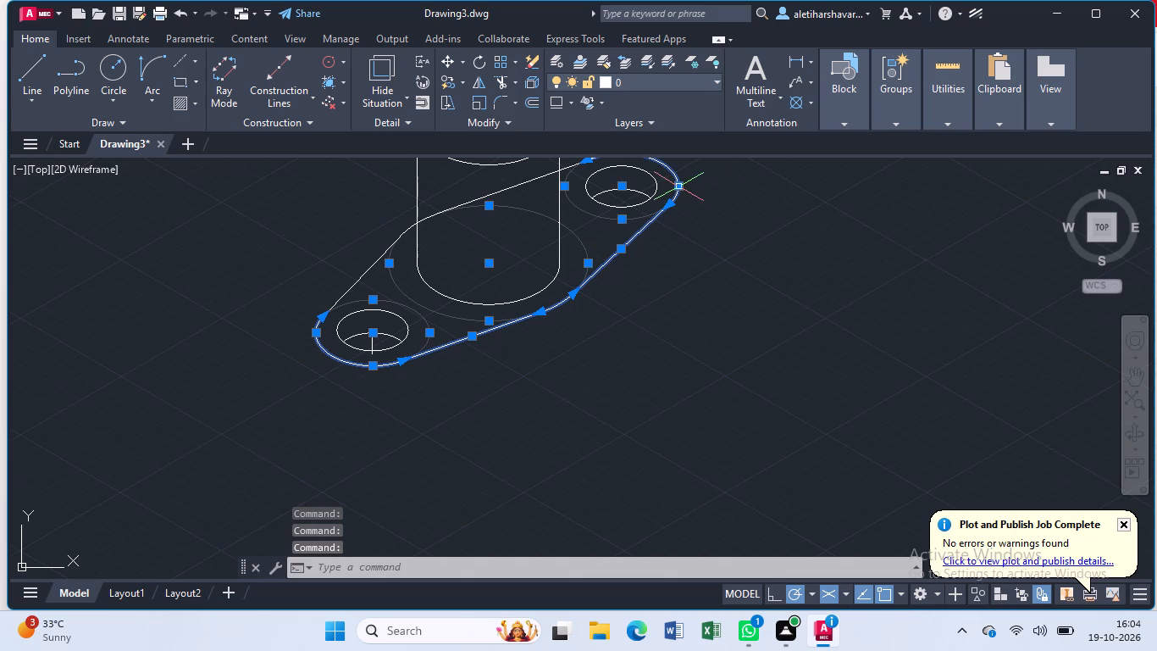
{"action": "type", "text": "co"}
{"action": "key", "text": "Return"}
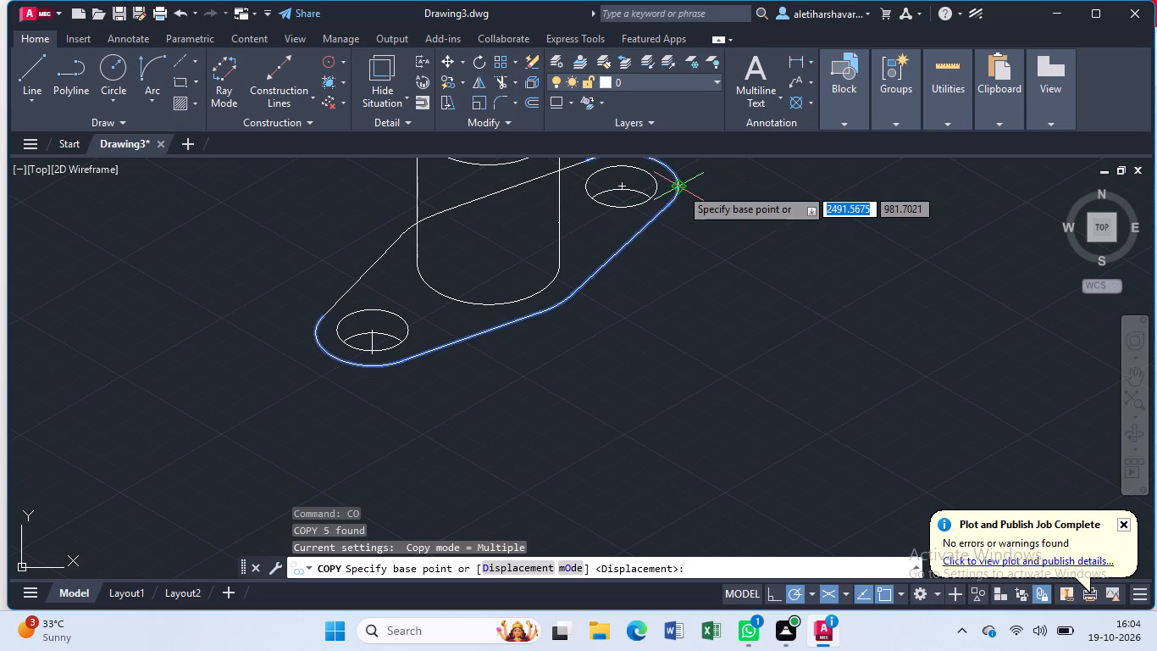
{"action": "scroll", "coordinate": [206, 369], "scroll_direction": "up", "scroll_amount": 2}
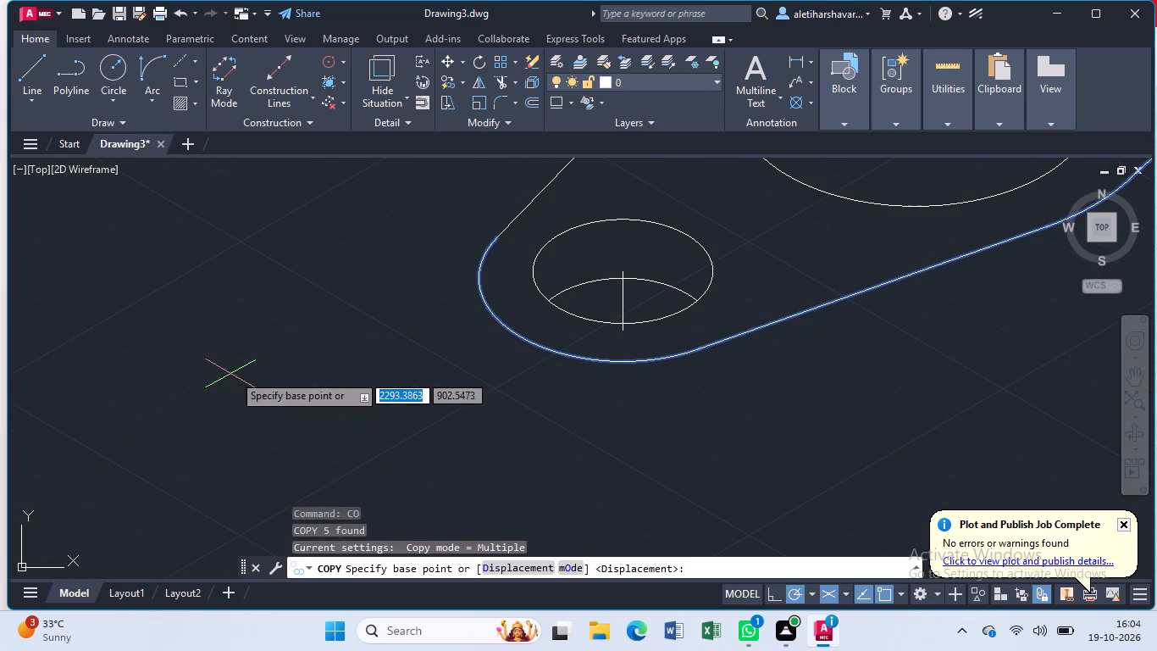
{"action": "left_click", "coordinate": [622, 266]}
{"action": "left_click", "coordinate": [625, 334]}
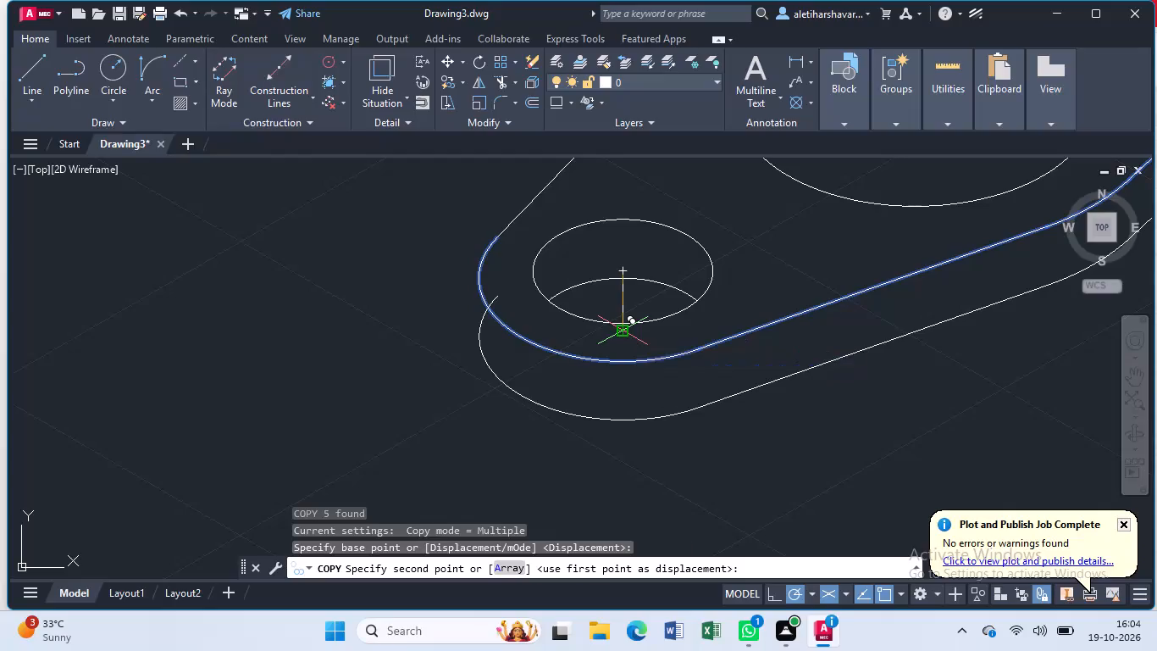
{"action": "key", "text": "Escape"}
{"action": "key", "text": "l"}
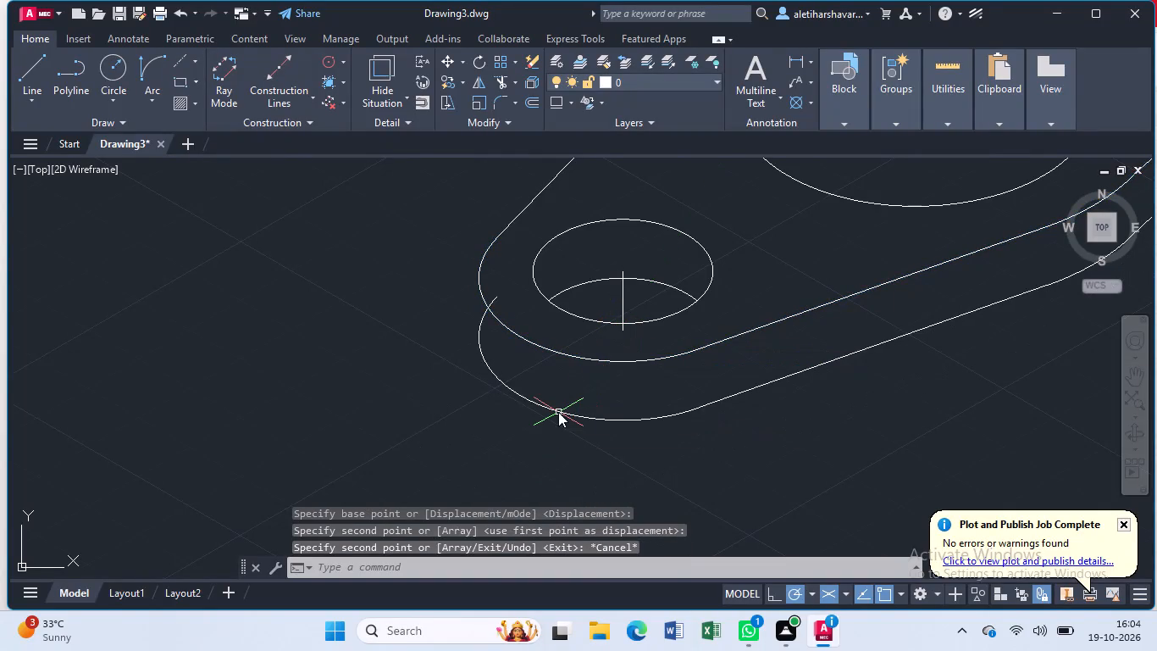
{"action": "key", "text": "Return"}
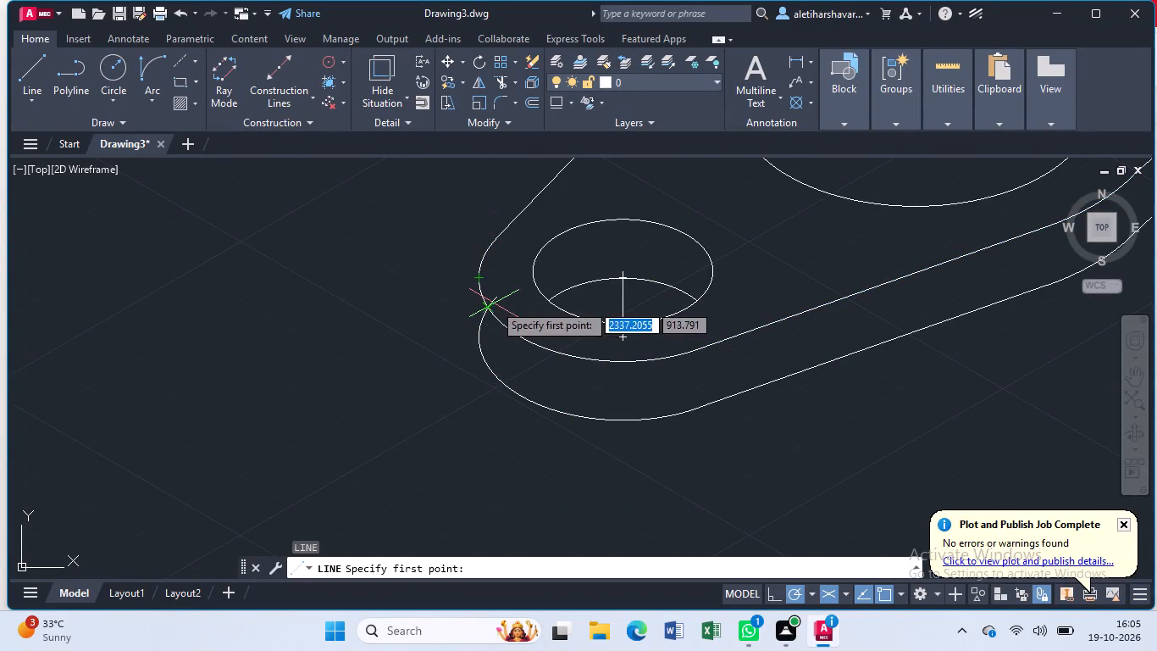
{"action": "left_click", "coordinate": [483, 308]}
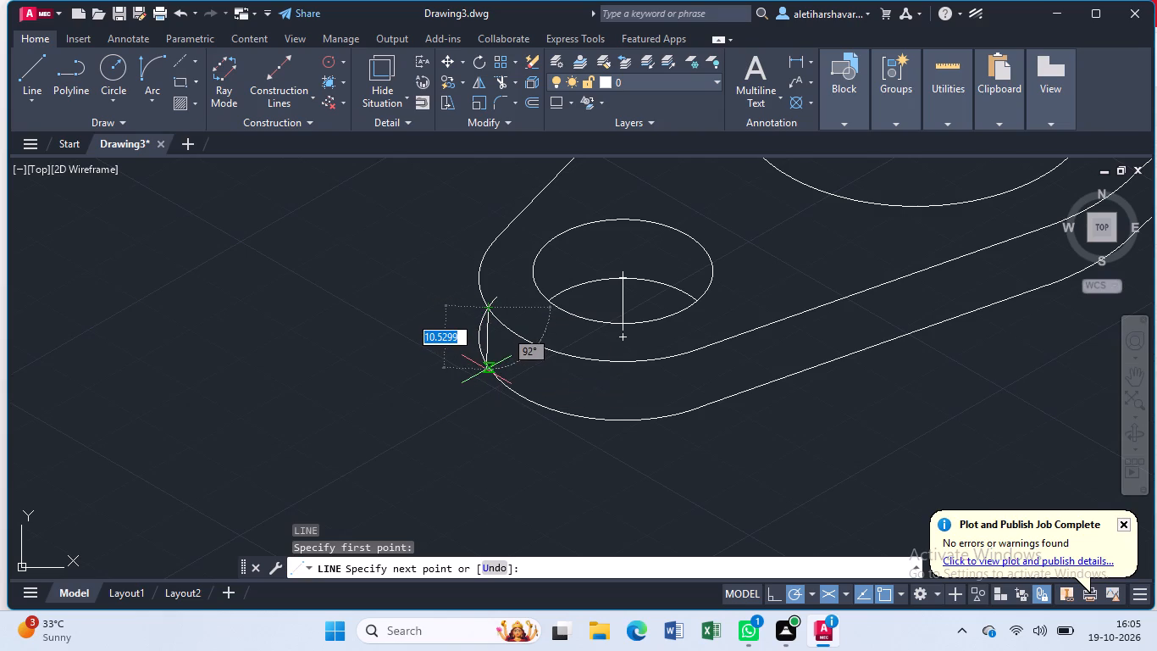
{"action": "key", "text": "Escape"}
Draw a vertical line about 17 units long from the near lug's lower arc quadrant up past its upper arc.
{"action": "key", "text": "l"}
{"action": "key", "text": "Return"}
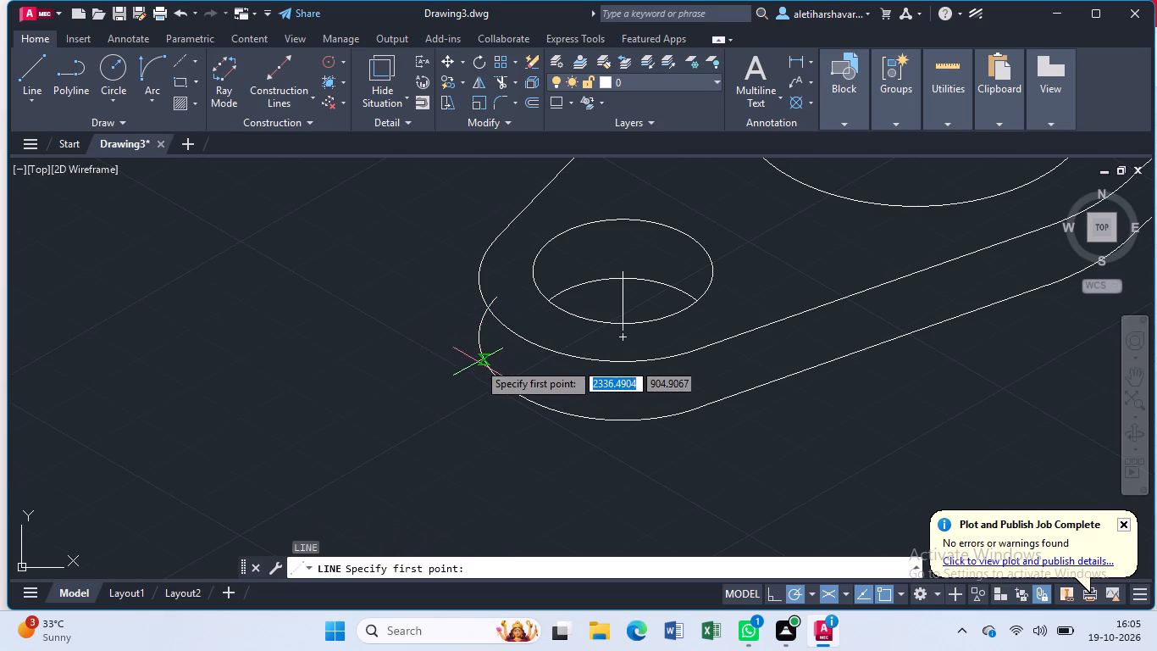
{"action": "left_click", "coordinate": [473, 342]}
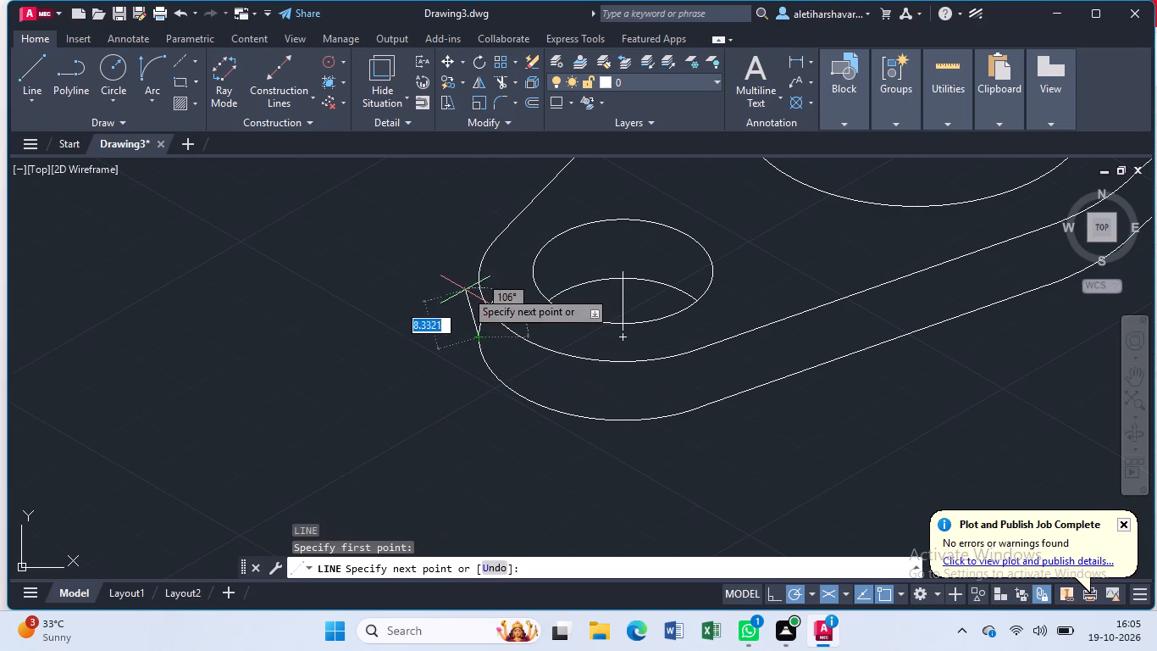
{"action": "left_click", "coordinate": [475, 232]}
{"action": "key", "text": "Escape"}
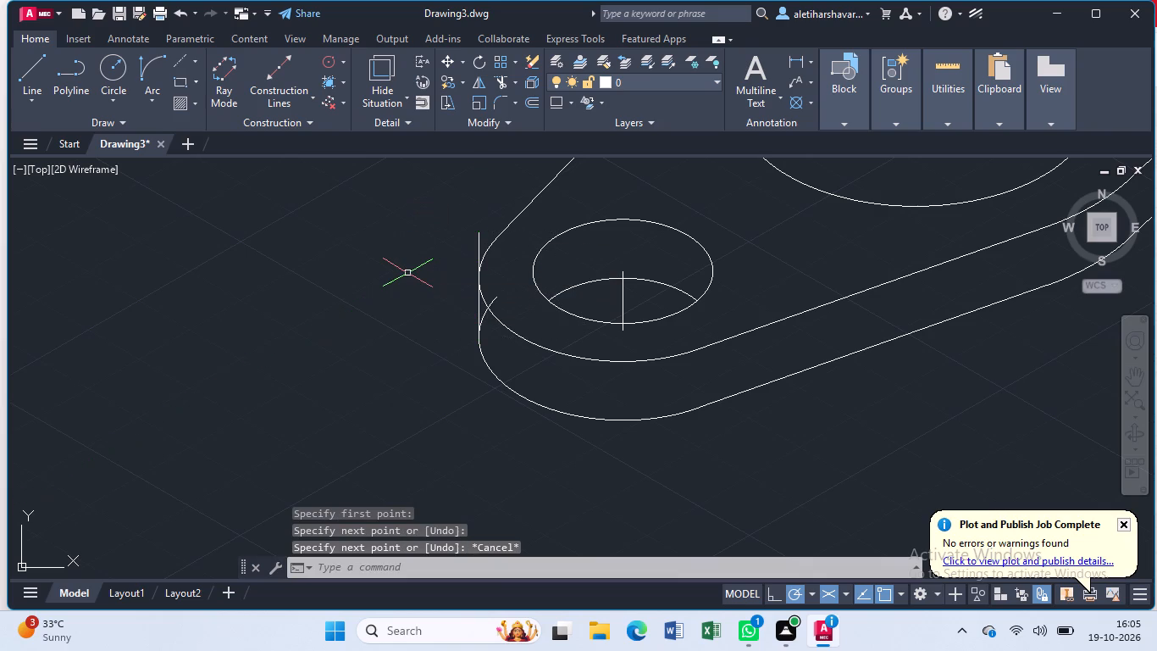
Trim the near lug's lower arc behind the vertical edge and the edge's excess above the upper arc.
{"action": "type", "text": "tr"}
{"action": "key", "text": "Return"}
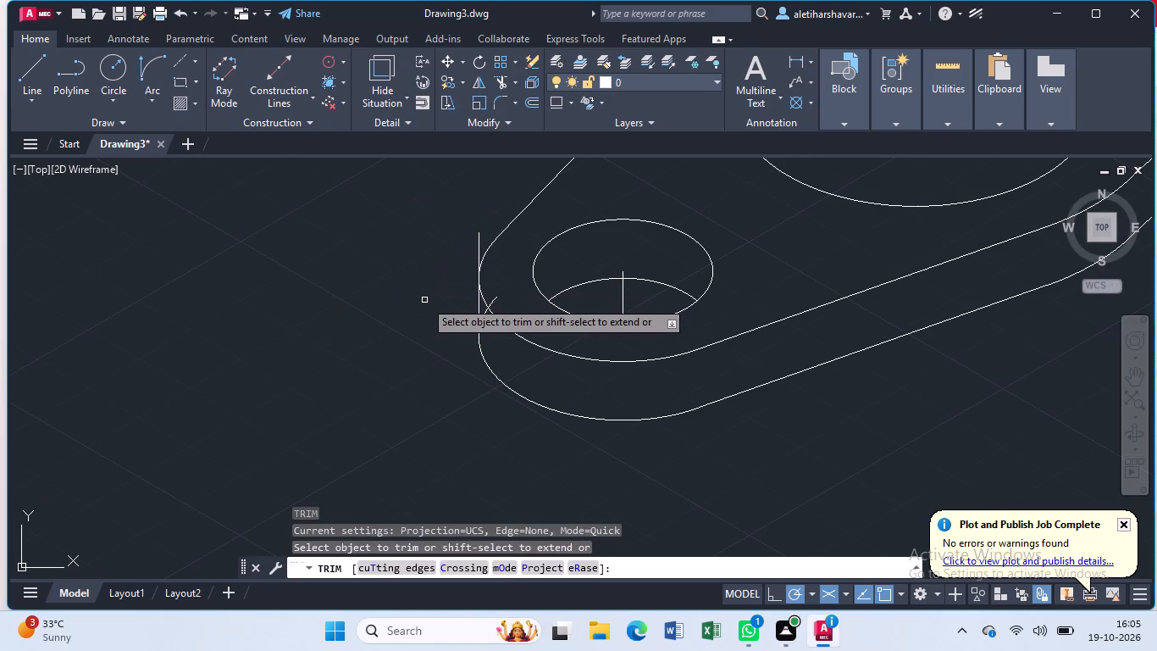
{"action": "scroll", "coordinate": [424, 300], "scroll_direction": "up", "scroll_amount": 2}
{"action": "left_click", "coordinate": [564, 340]}
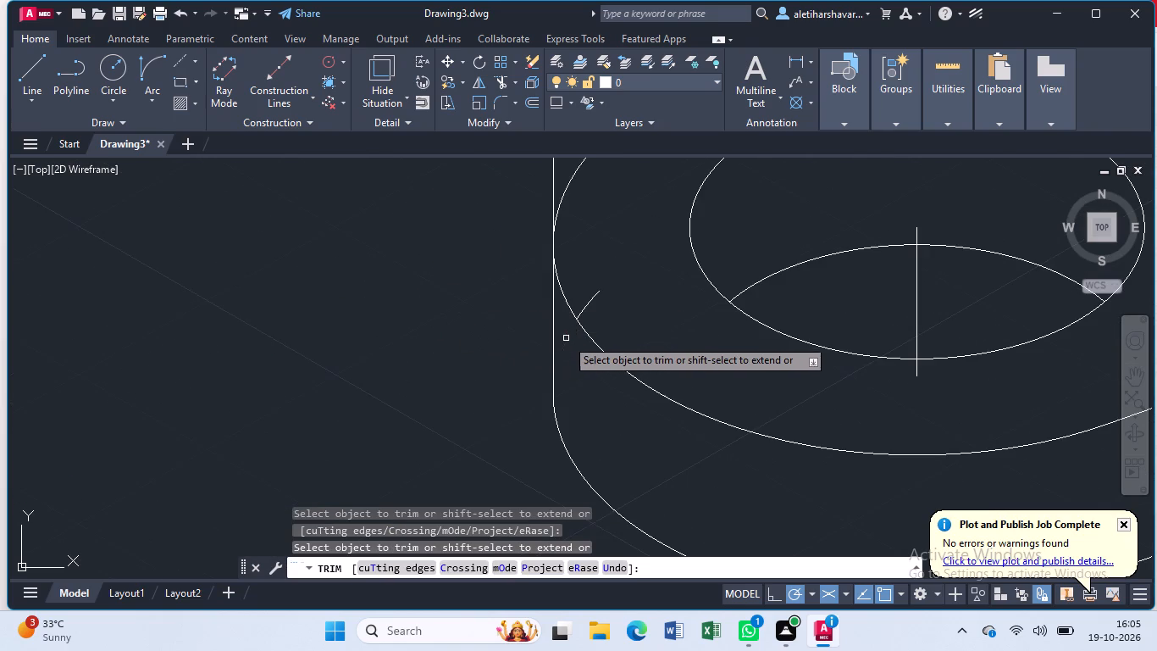
{"action": "left_click", "coordinate": [585, 305]}
{"action": "scroll", "coordinate": [585, 305], "scroll_direction": "down", "scroll_amount": 1}
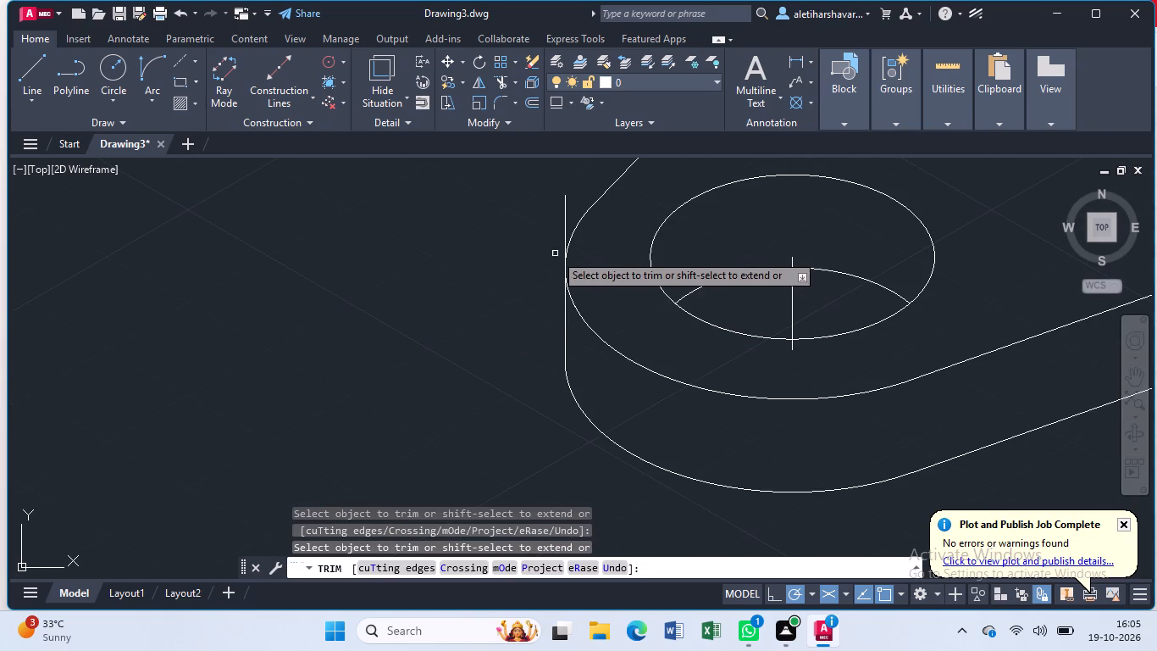
{"action": "left_click", "coordinate": [565, 227]}
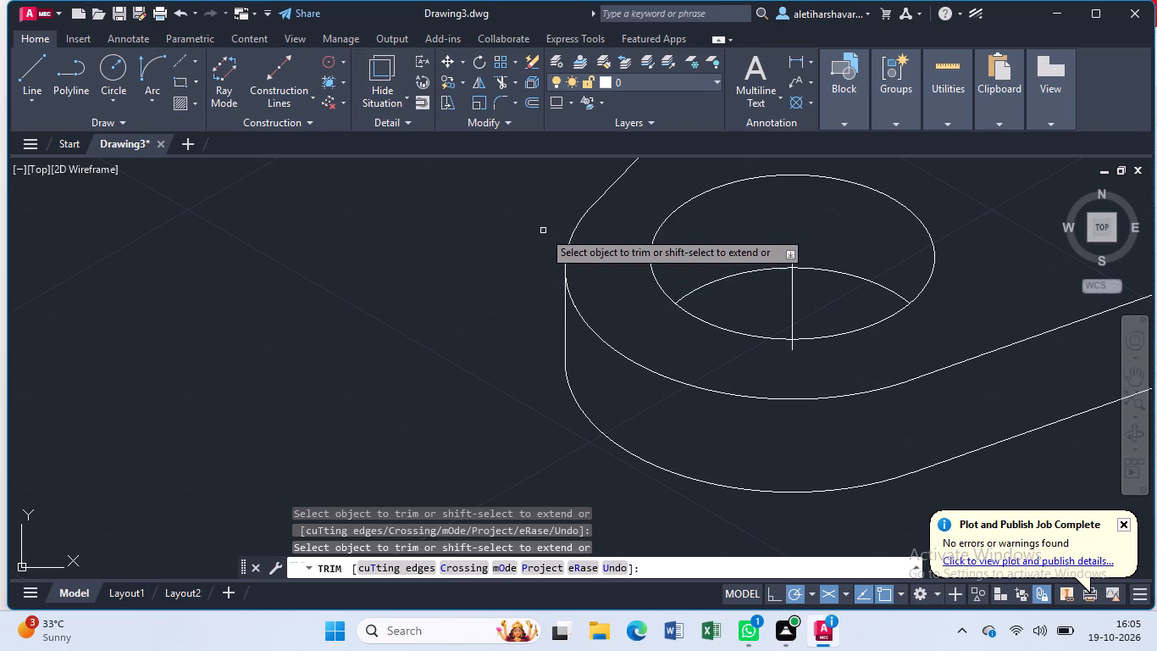
{"action": "key", "text": "Escape"}
Draw a vertical line from the outer quadrant of the far lug's lower arc up past its upper arc.
{"action": "scroll", "coordinate": [530, 241], "scroll_direction": "down", "scroll_amount": 3}
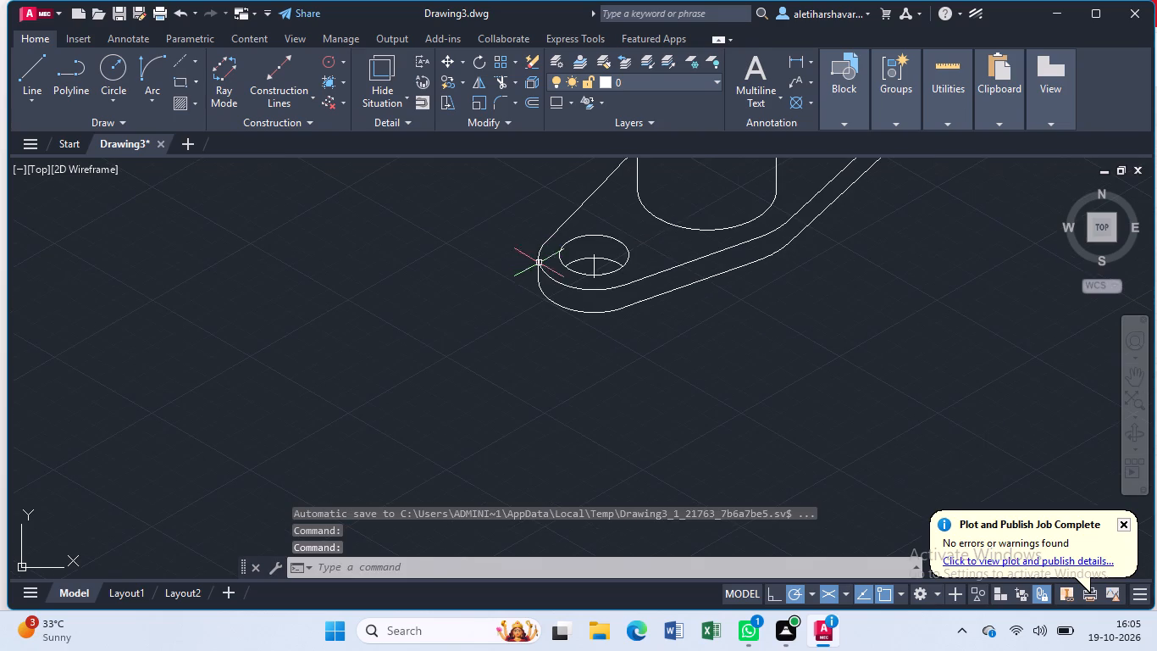
{"action": "middle_click_drag", "start_coordinate": [657, 241], "coordinate": [529, 382]}
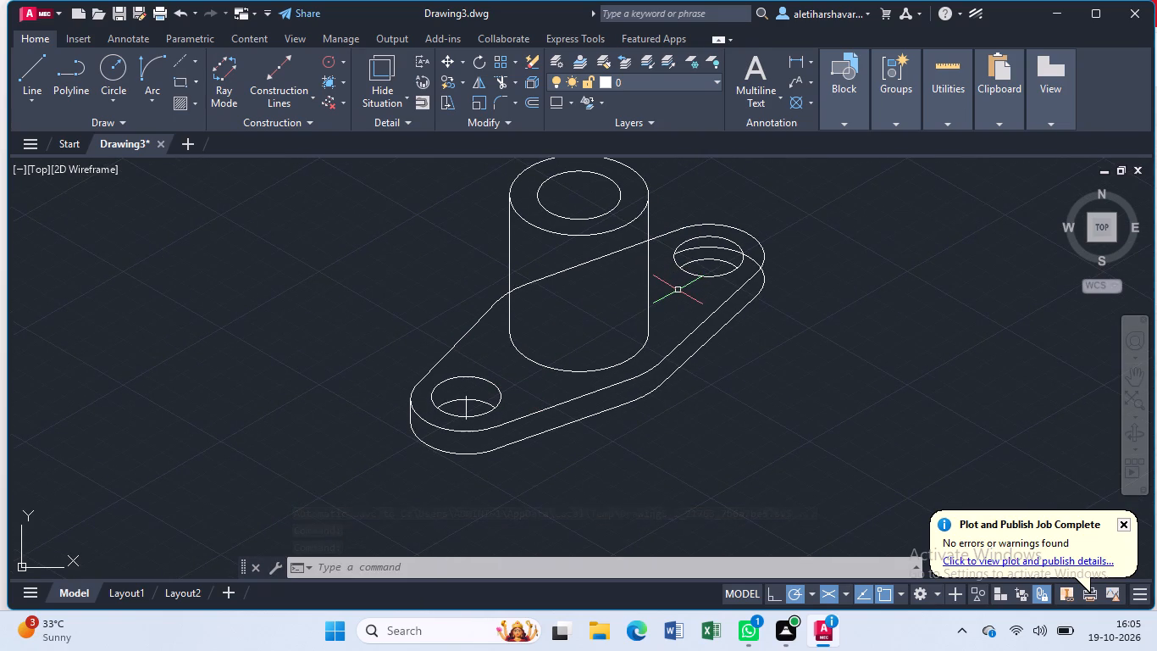
{"action": "key", "text": "l"}
{"action": "key", "text": "Return"}
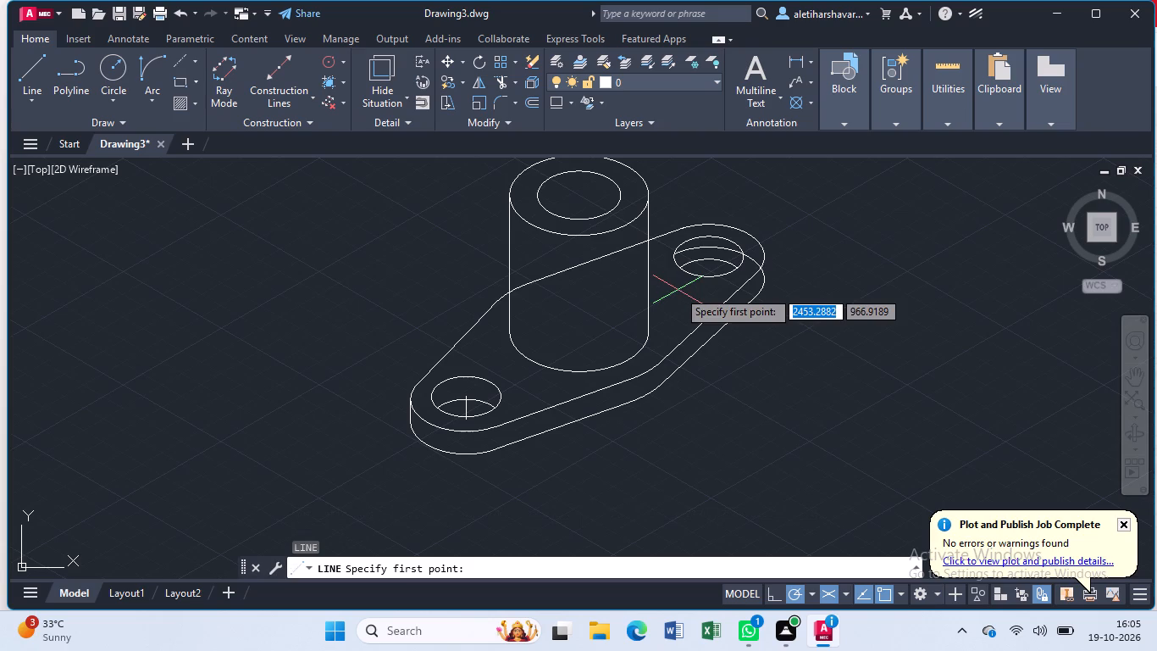
{"action": "left_click", "coordinate": [769, 281]}
{"action": "left_click", "coordinate": [765, 215]}
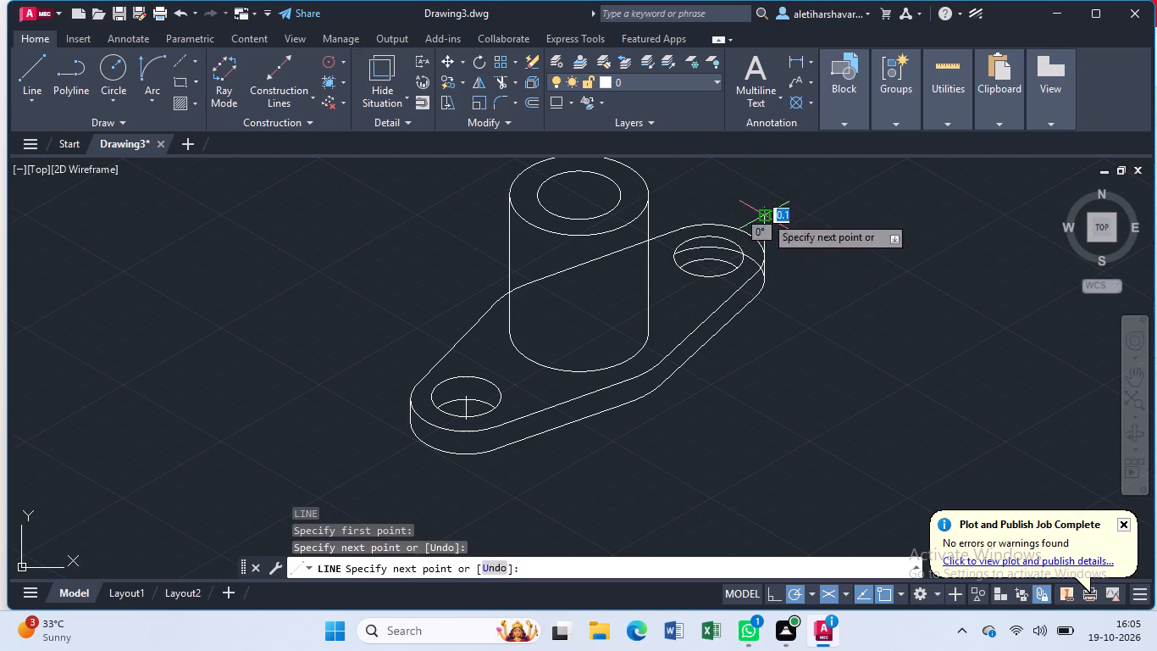
{"action": "key", "text": "Escape"}
Trim the far lug's vertical edge above the upper arc and the hidden parts of its lower arc.
{"action": "type", "text": "tr"}
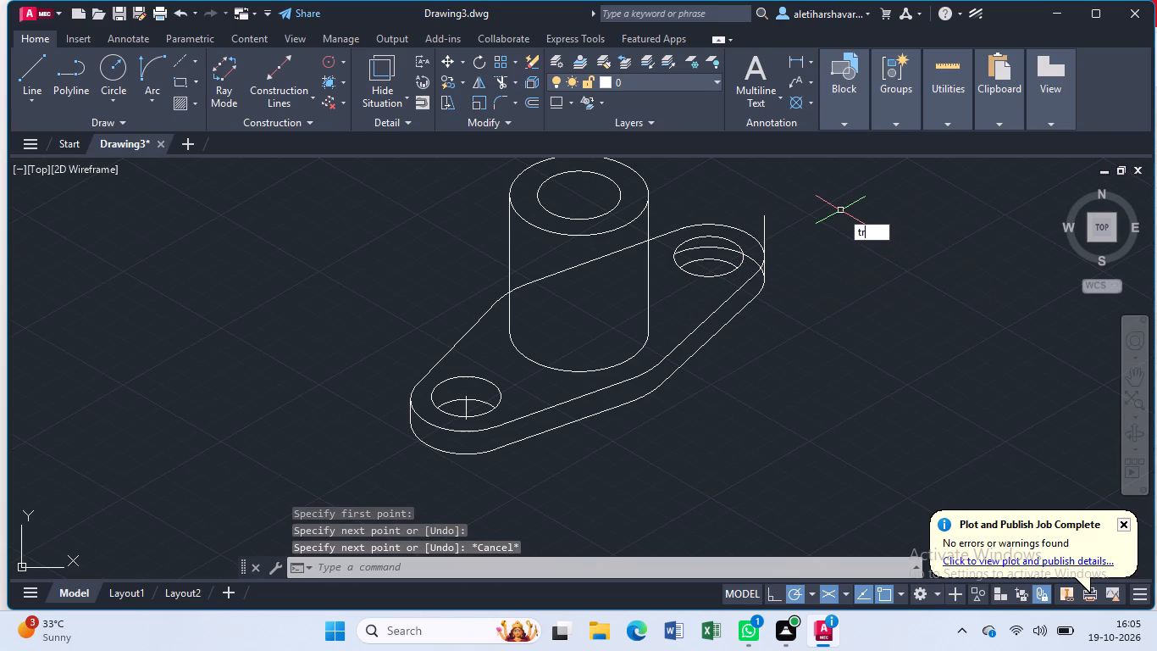
{"action": "key", "text": "Return"}
{"action": "scroll", "coordinate": [796, 232], "scroll_direction": "up", "scroll_amount": 1}
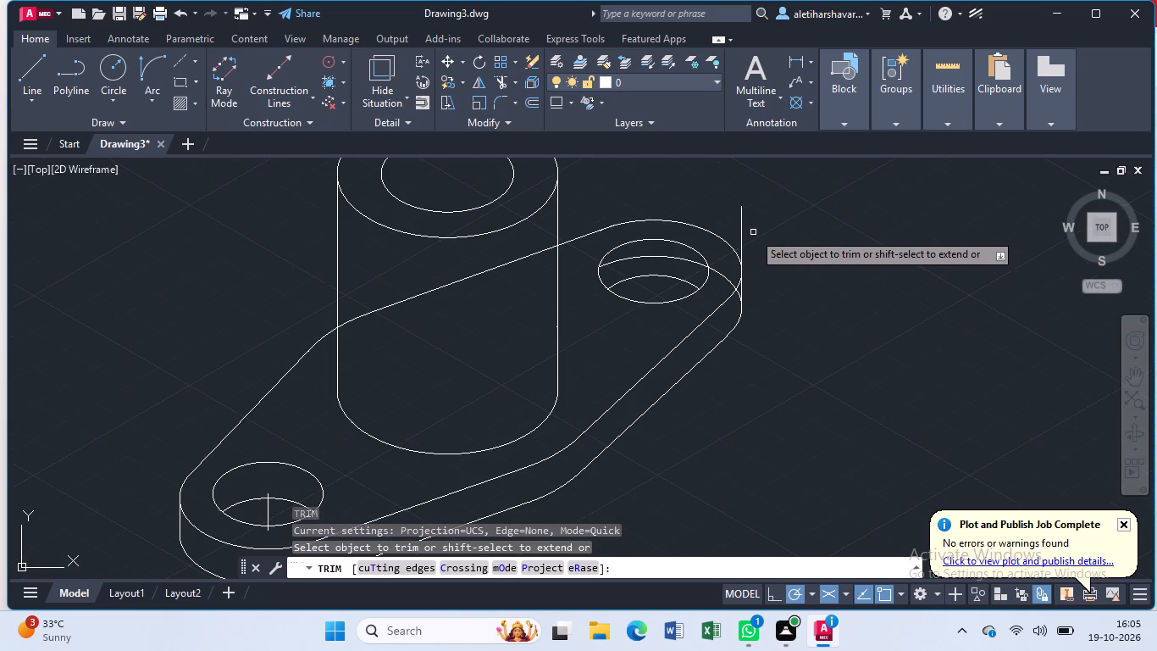
{"action": "left_click", "coordinate": [744, 228]}
{"action": "left_click", "coordinate": [721, 271]}
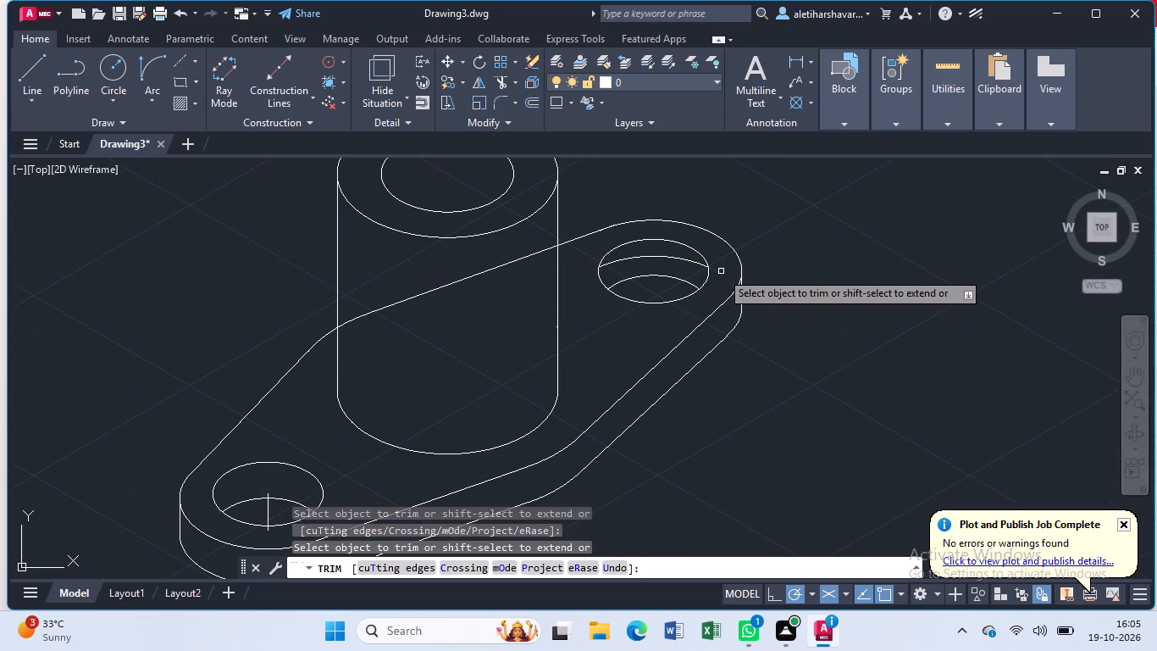
{"action": "left_click", "coordinate": [695, 263]}
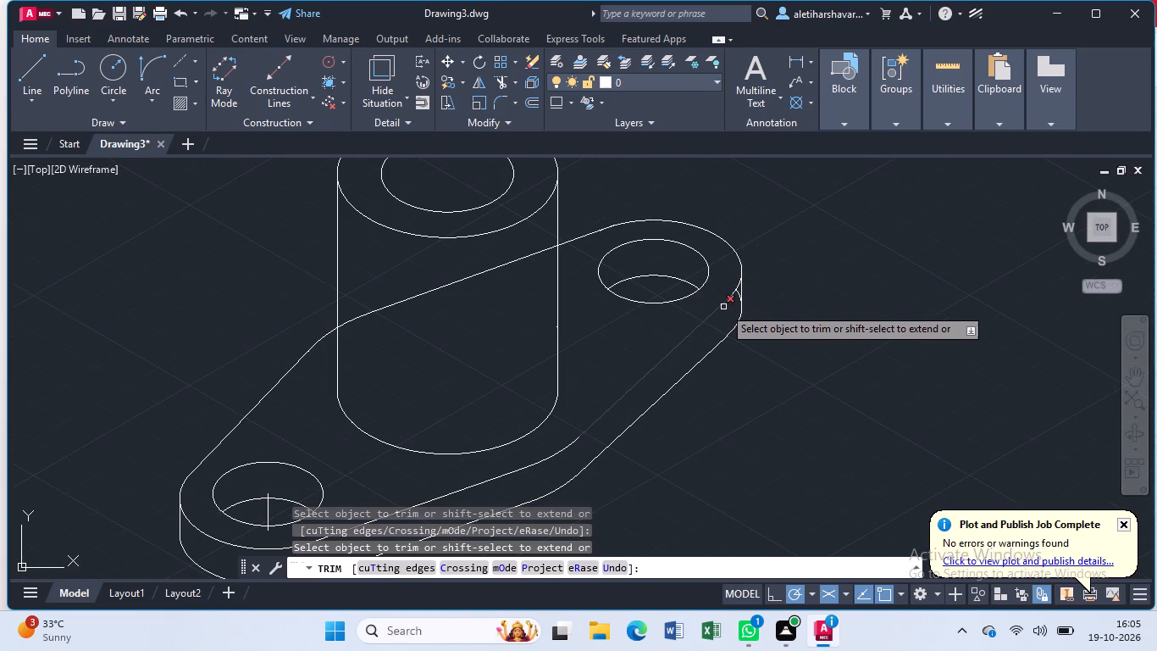
{"action": "scroll", "coordinate": [723, 307], "scroll_direction": "up", "scroll_amount": 3}
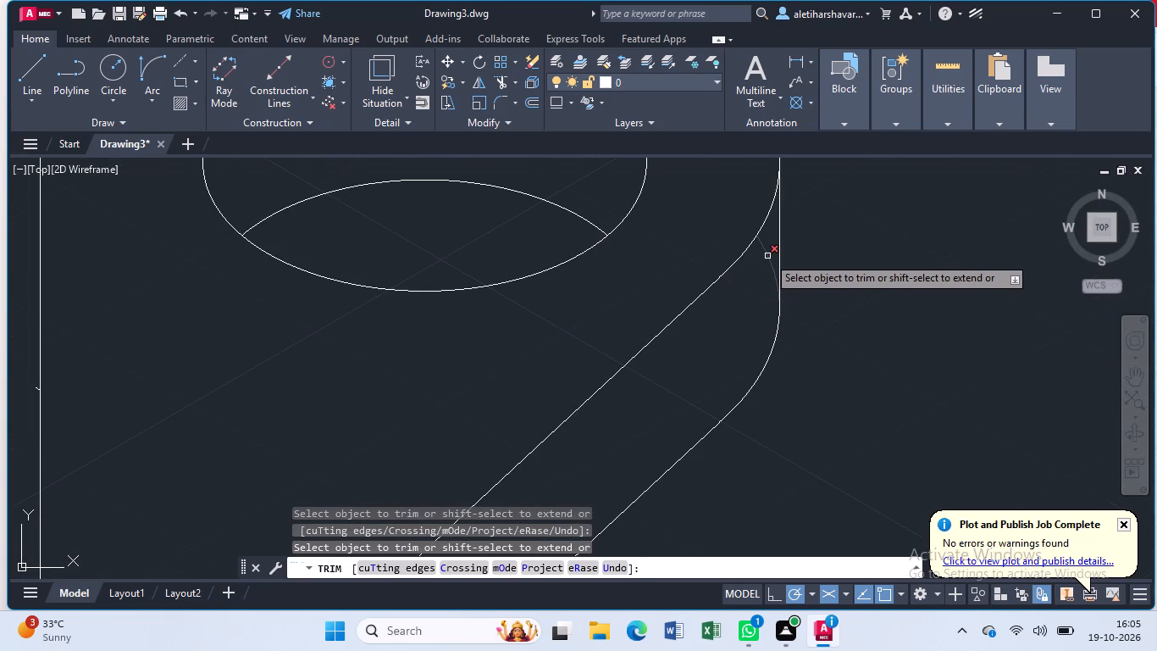
{"action": "left_click", "coordinate": [767, 256]}
Trim away all pieces of the short vertical line through the near lug's hole.
{"action": "scroll", "coordinate": [767, 256], "scroll_direction": "down", "scroll_amount": 3}
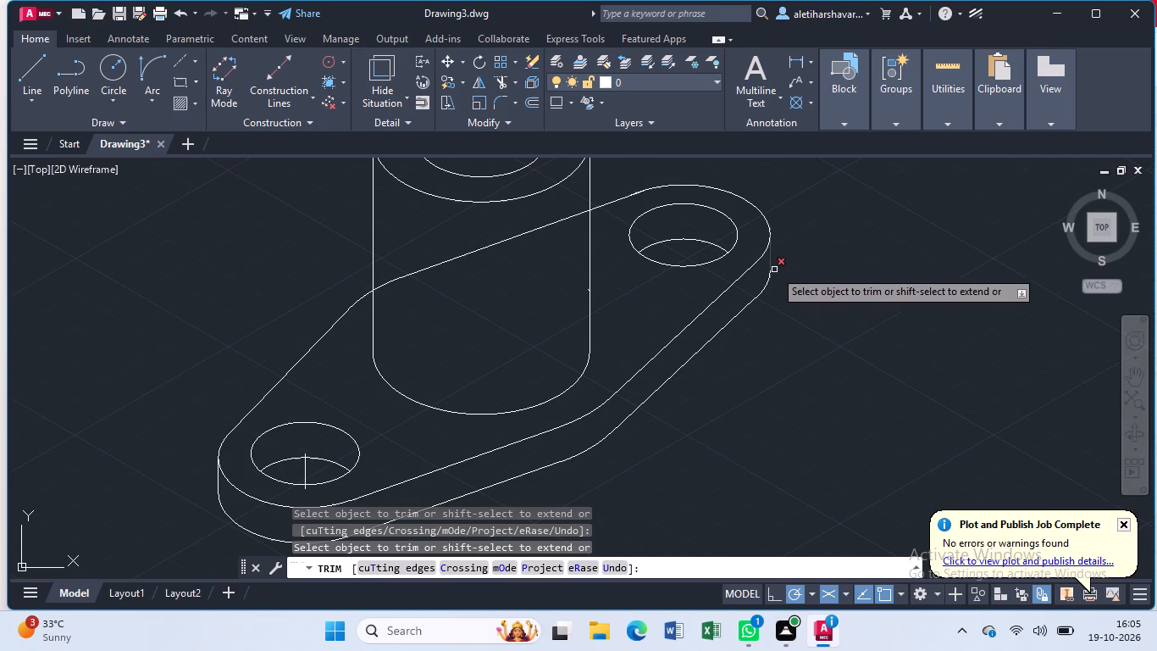
{"action": "scroll", "coordinate": [802, 355], "scroll_direction": "down", "scroll_amount": 1}
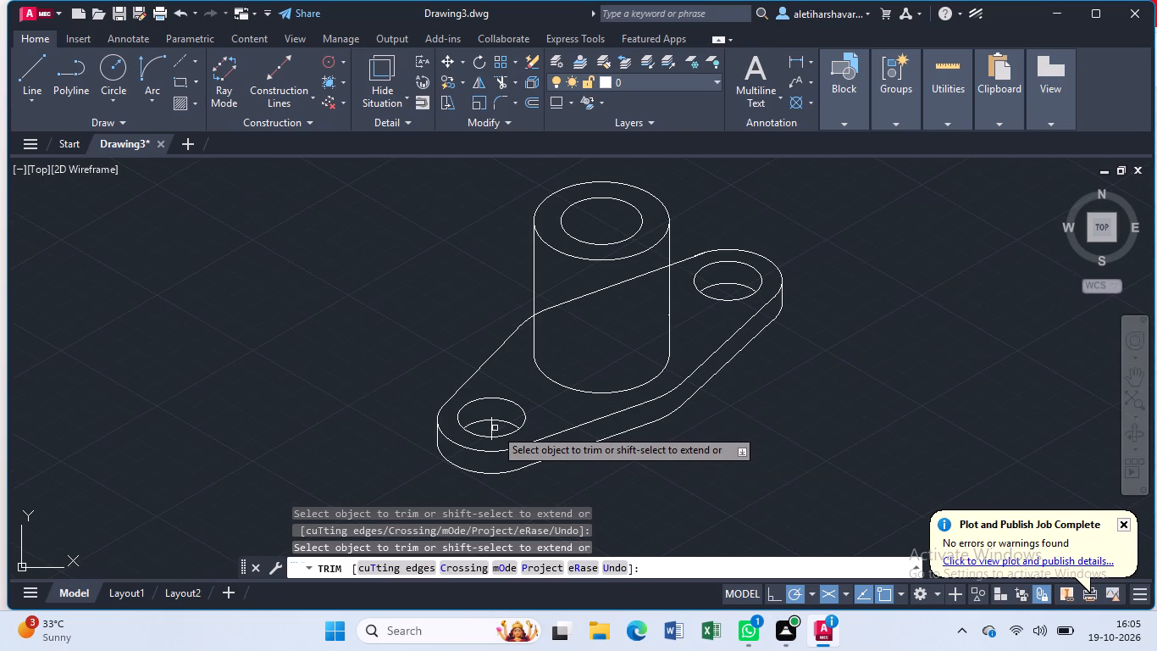
{"action": "left_click", "coordinate": [491, 429]}
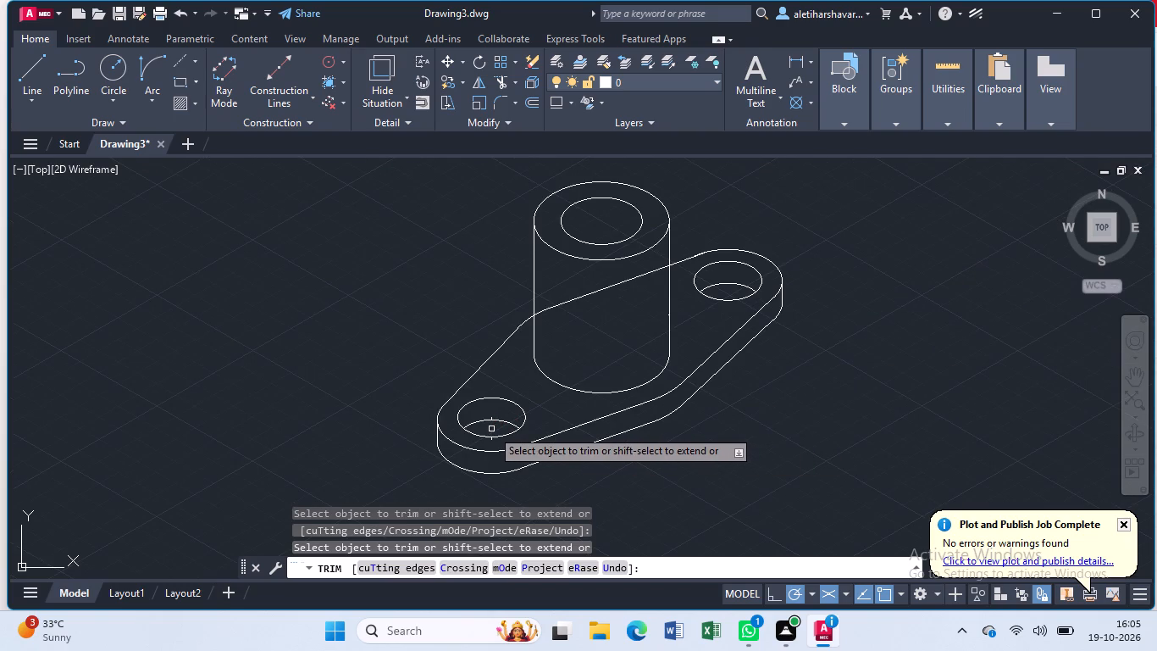
{"action": "scroll", "coordinate": [491, 429], "scroll_direction": "up", "scroll_amount": 1}
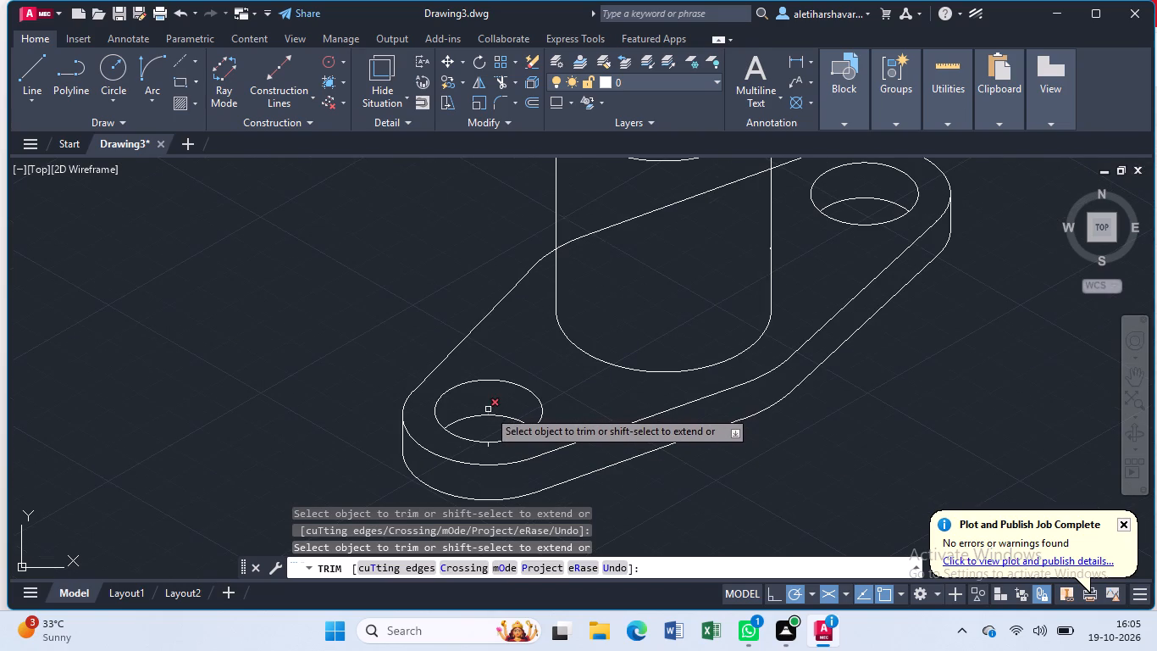
{"action": "left_click", "coordinate": [488, 409]}
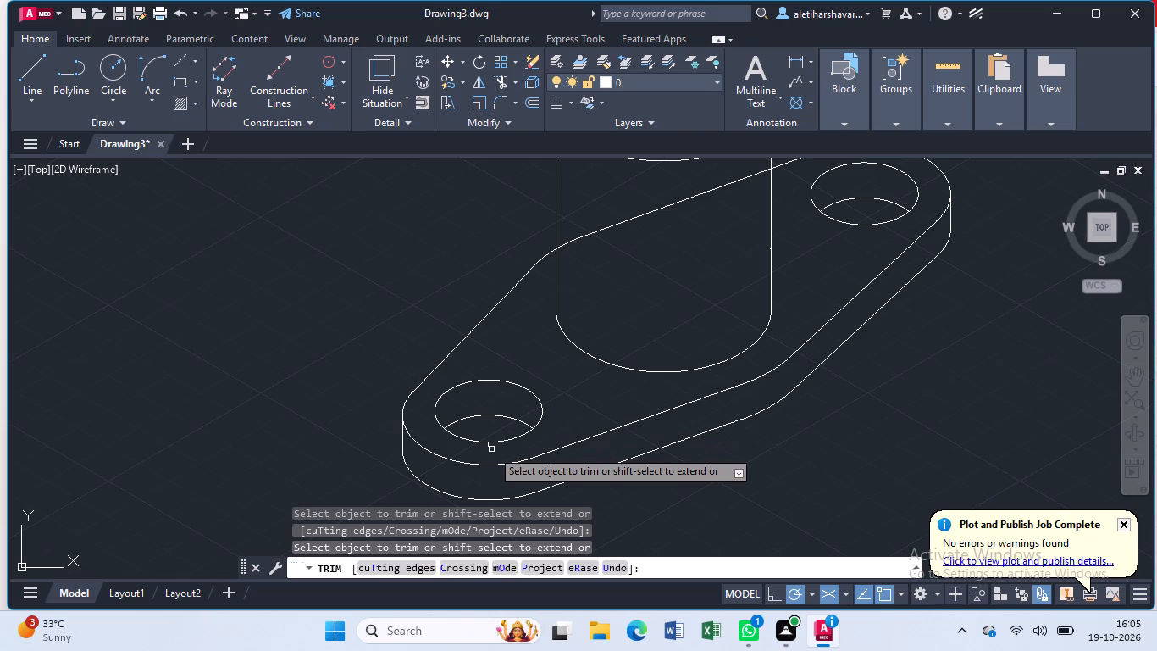
{"action": "left_click", "coordinate": [490, 448]}
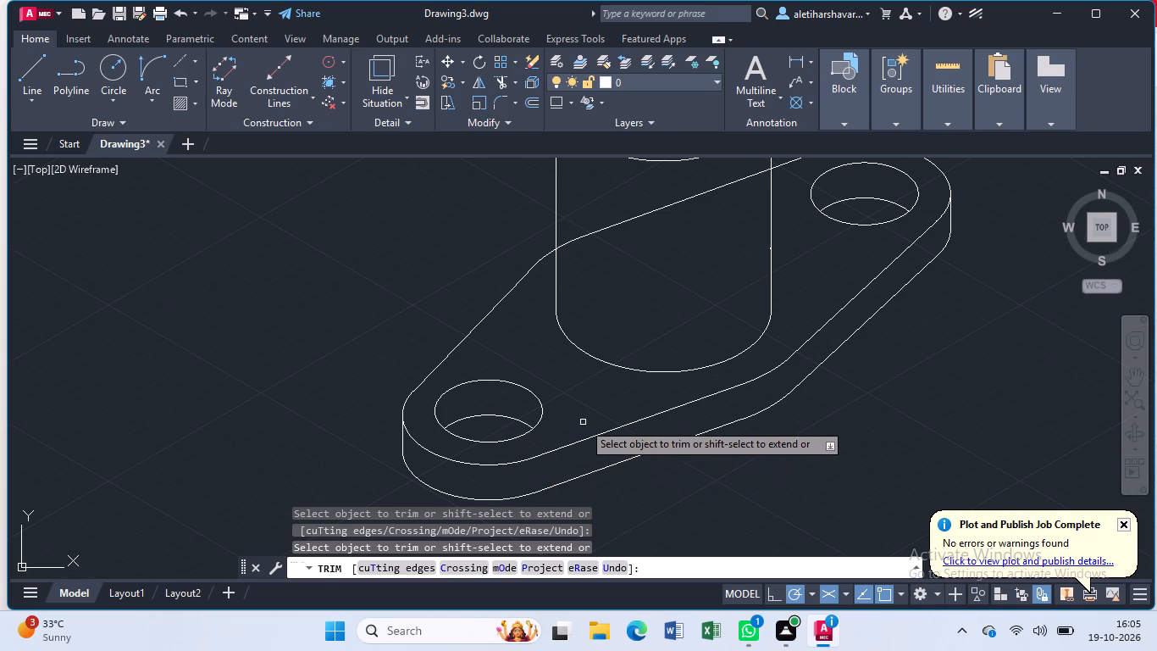
{"action": "key", "text": "Escape"}
{"action": "key", "text": "Escape"}
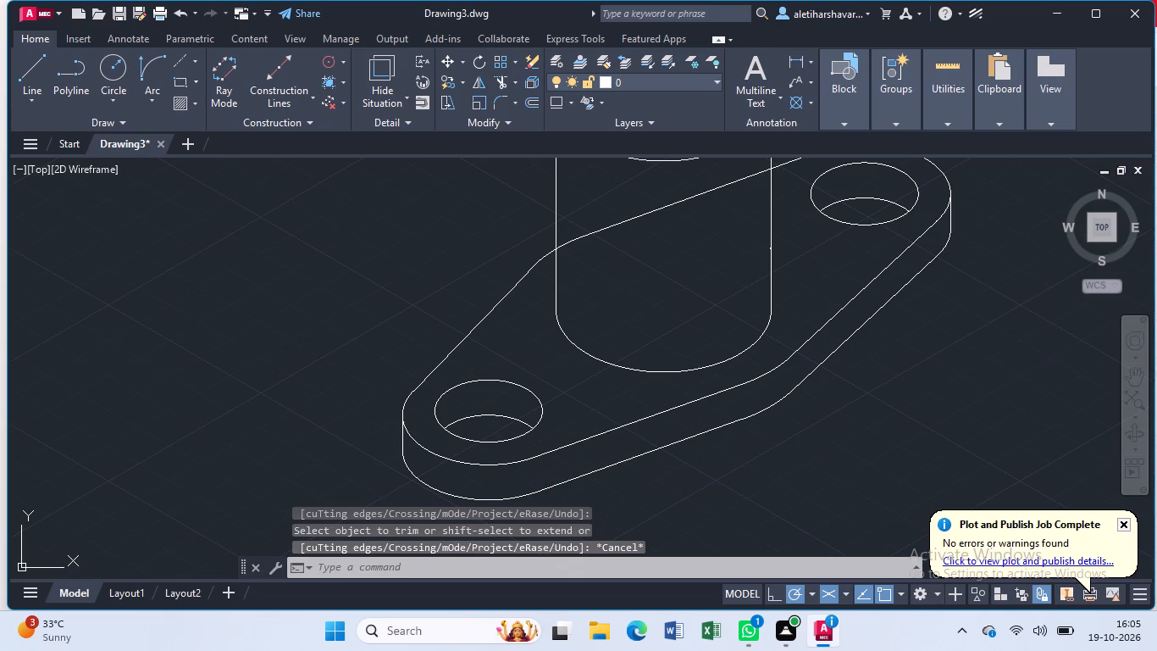
Set the current linetype for new objects to a broken linetype suitable for centre lines.
{"action": "scroll", "coordinate": [583, 422], "scroll_direction": "down", "scroll_amount": 2}
{"action": "scroll", "coordinate": [584, 421], "scroll_direction": "up", "scroll_amount": 1}
{"action": "middle_click_drag", "start_coordinate": [604, 296], "coordinate": [542, 426]}
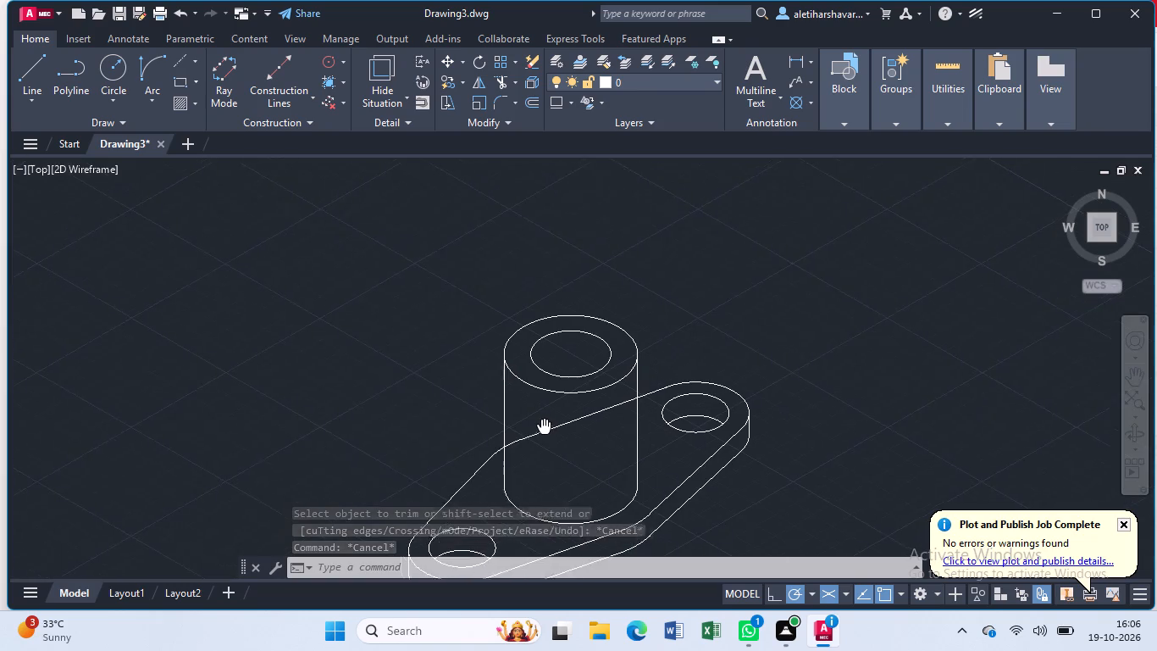
{"action": "middle_click_drag", "start_coordinate": [542, 426], "coordinate": [466, 391]}
{"action": "key", "text": "Escape"}
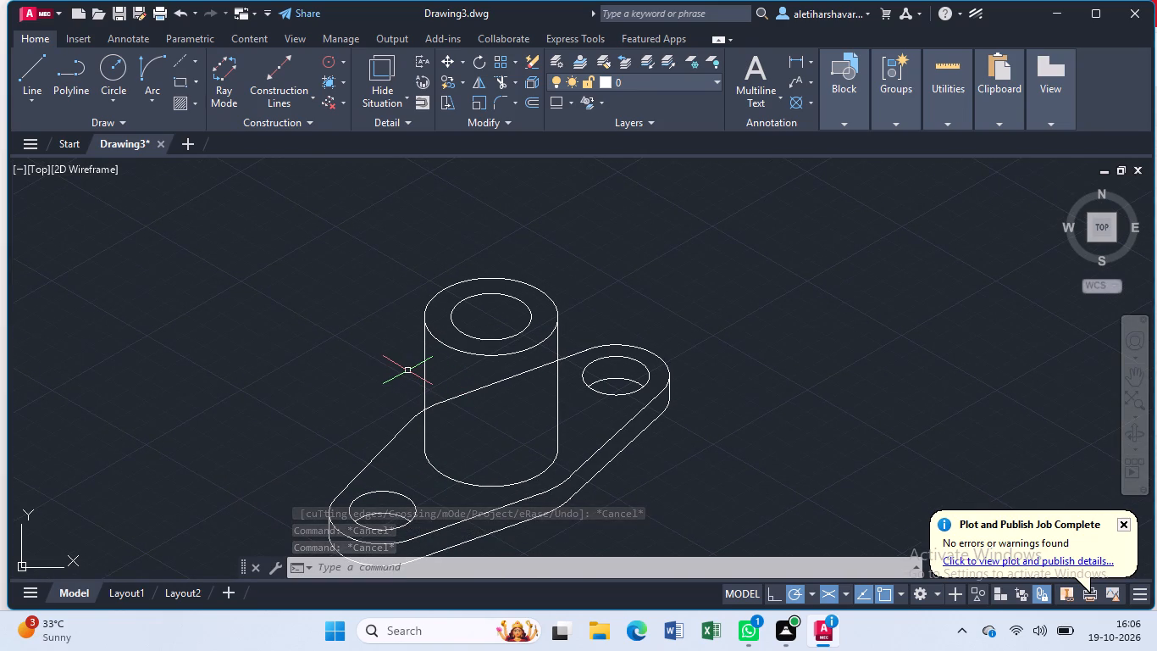
{"action": "key", "text": "ctrl+1"}
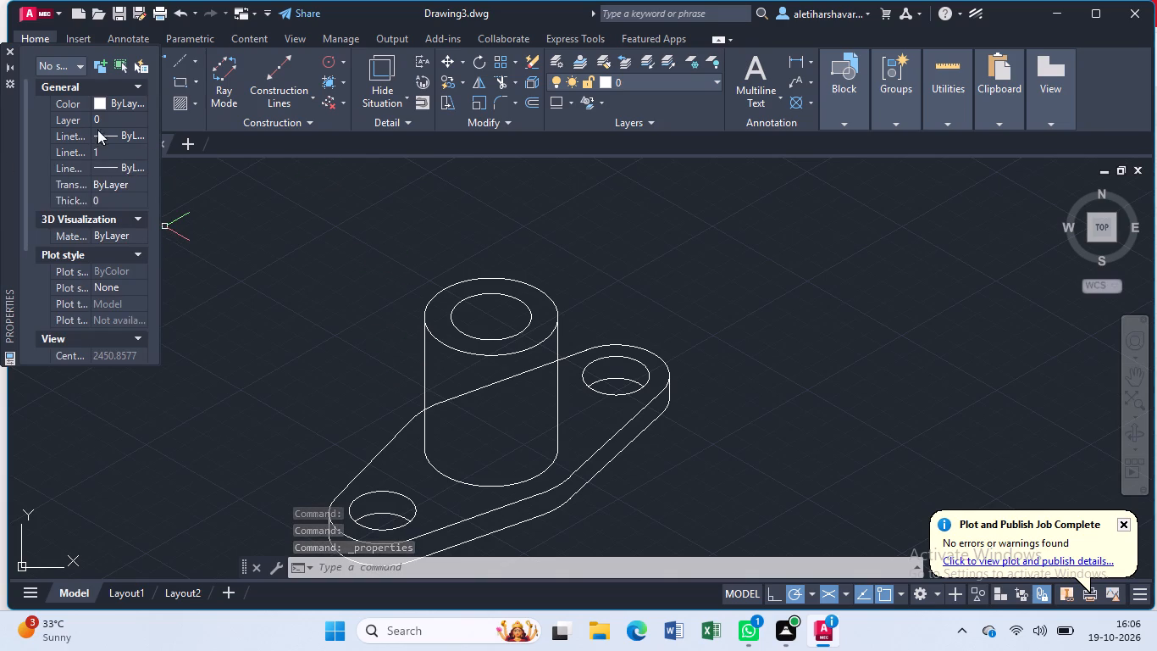
{"action": "left_click", "coordinate": [130, 129]}
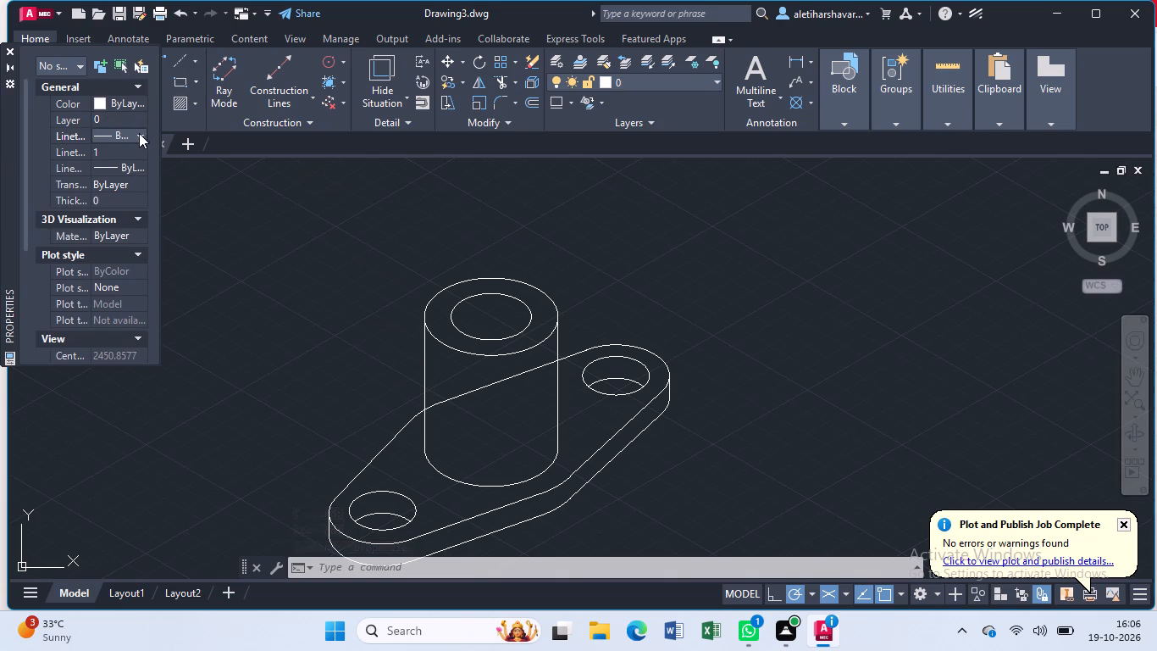
{"action": "left_click", "coordinate": [139, 133]}
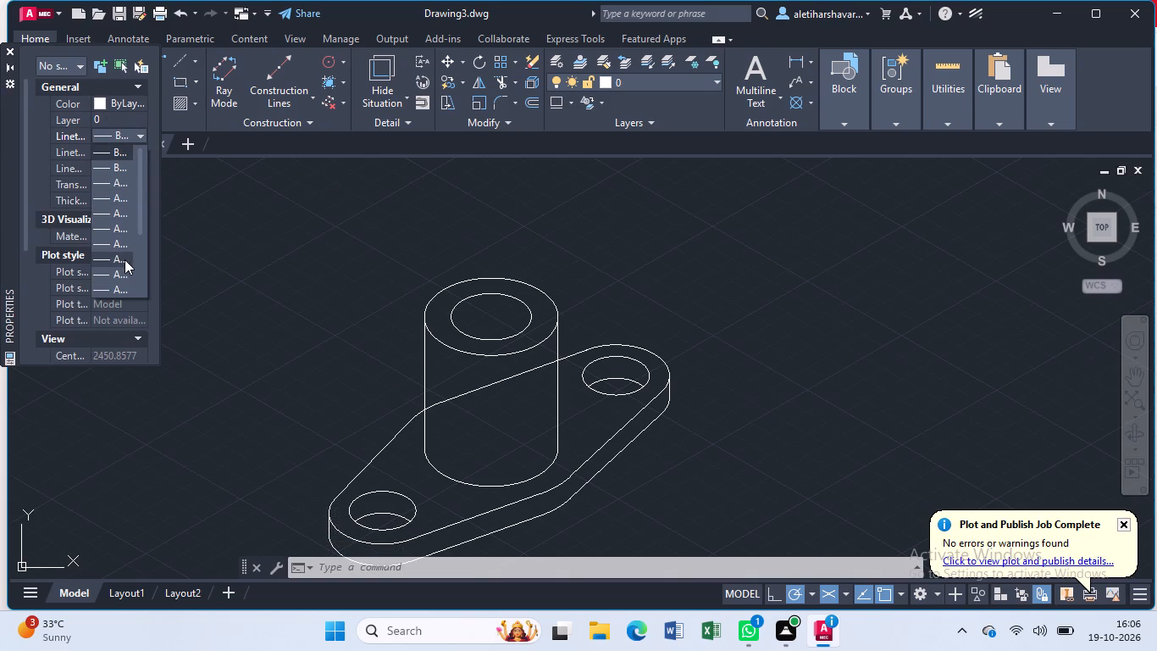
{"action": "left_click", "coordinate": [125, 259]}
{"action": "key", "text": "Escape"}
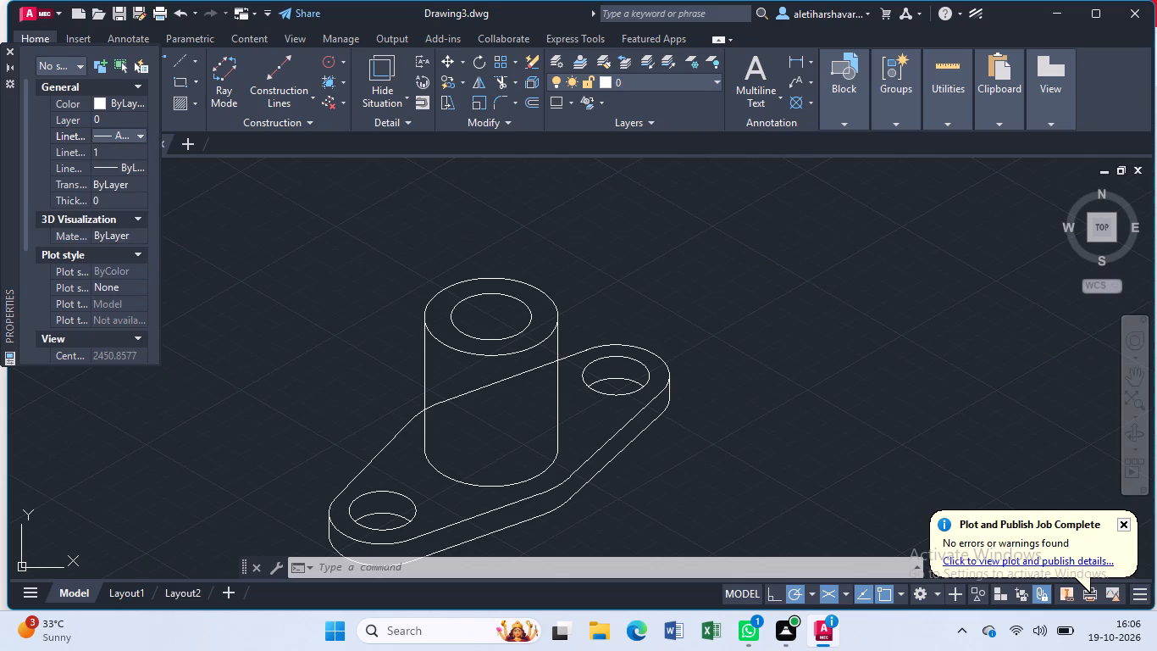
Draw two crossing centre lines through the cylinder's top centre along the isometric axes, extending past the outer rim, the 330° one about 75 long.
{"action": "key", "text": "l"}
{"action": "key", "text": "Return"}
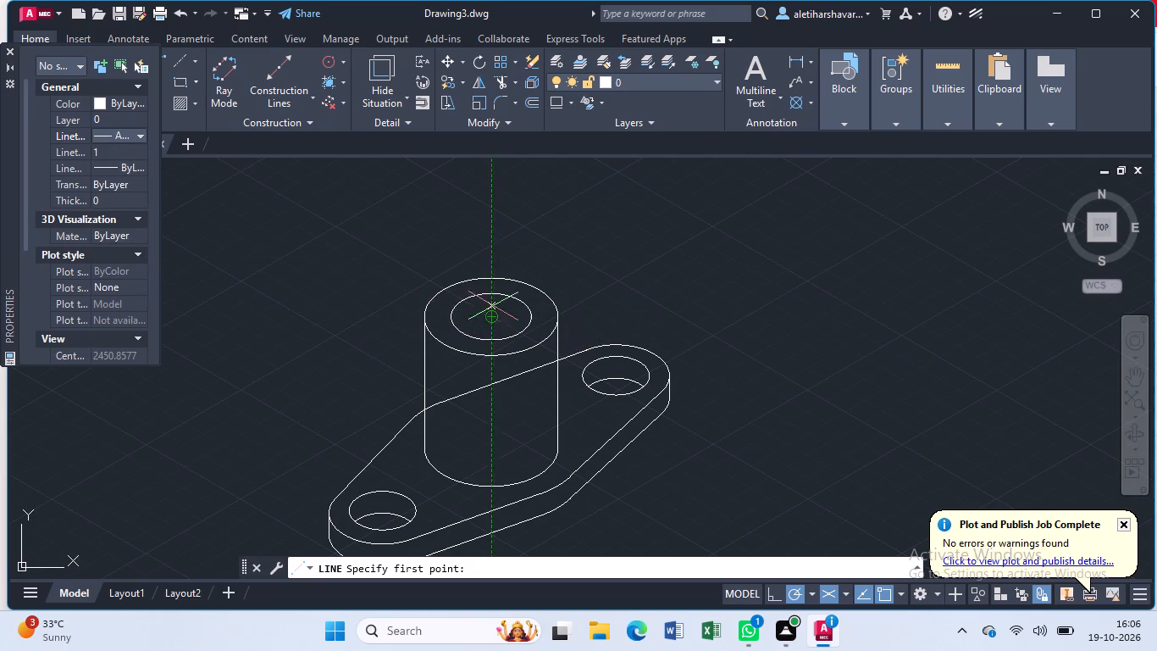
{"action": "left_click", "coordinate": [561, 281]}
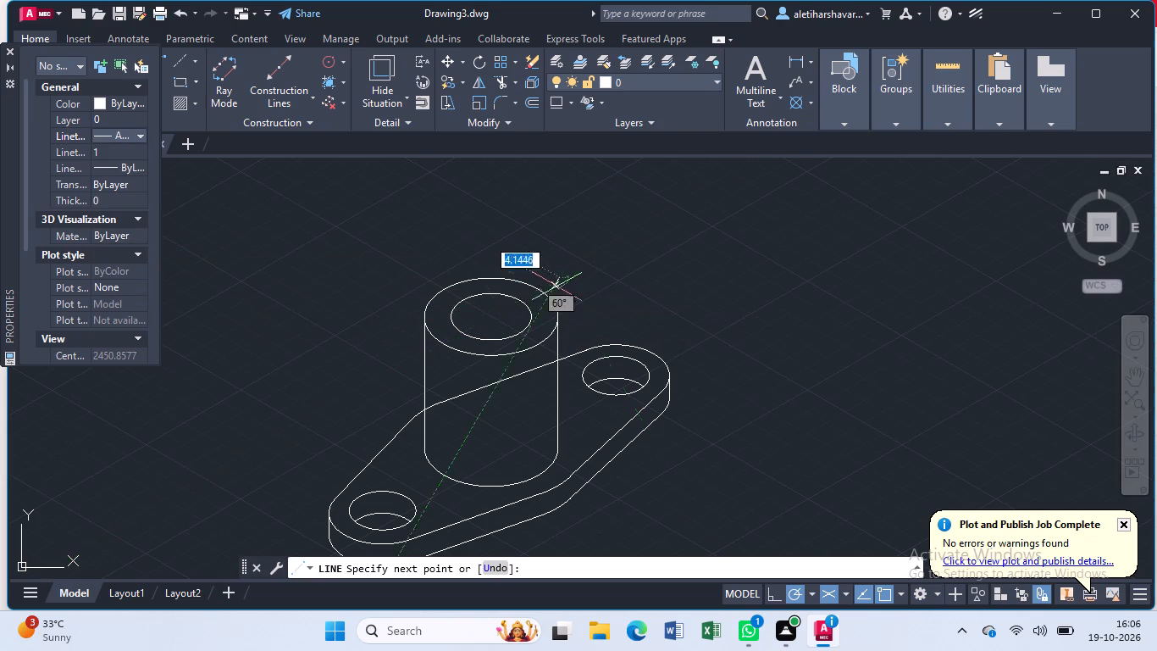
{"action": "left_click", "coordinate": [405, 365]}
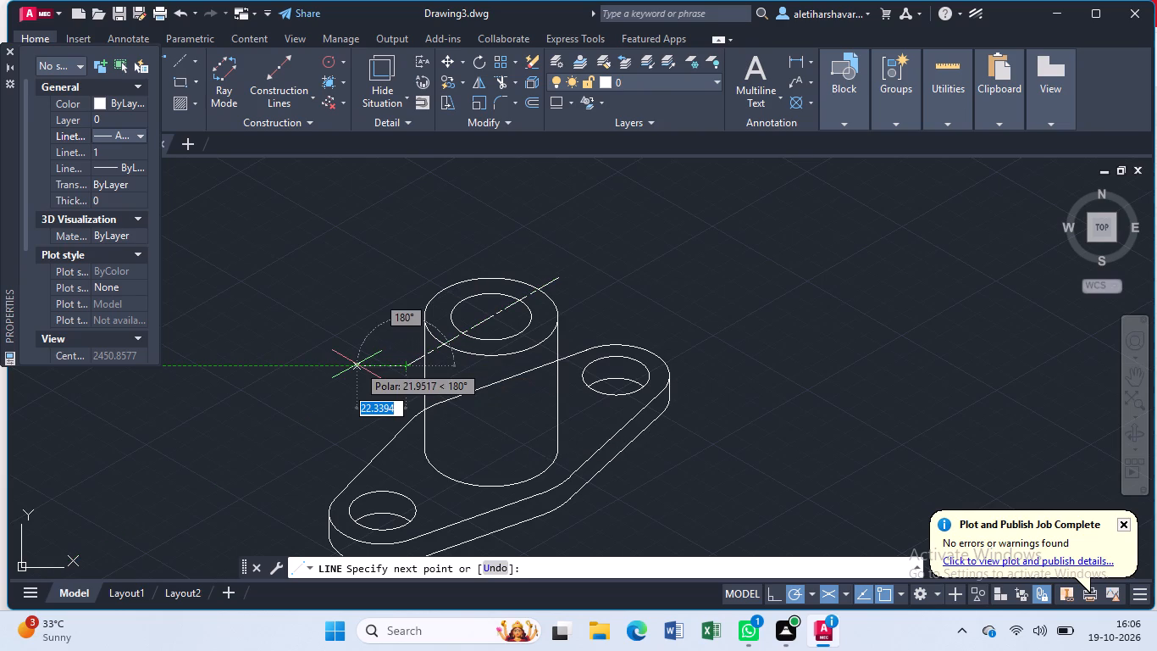
{"action": "key", "text": "Escape"}
{"action": "key", "text": "l"}
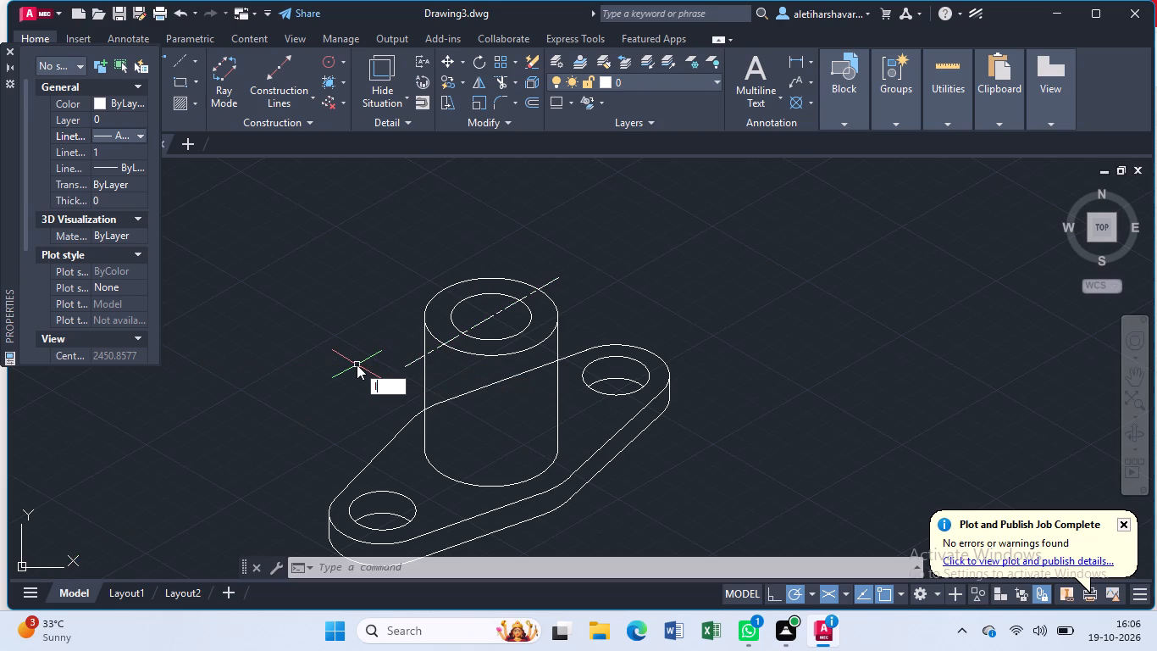
{"action": "key", "text": "Return"}
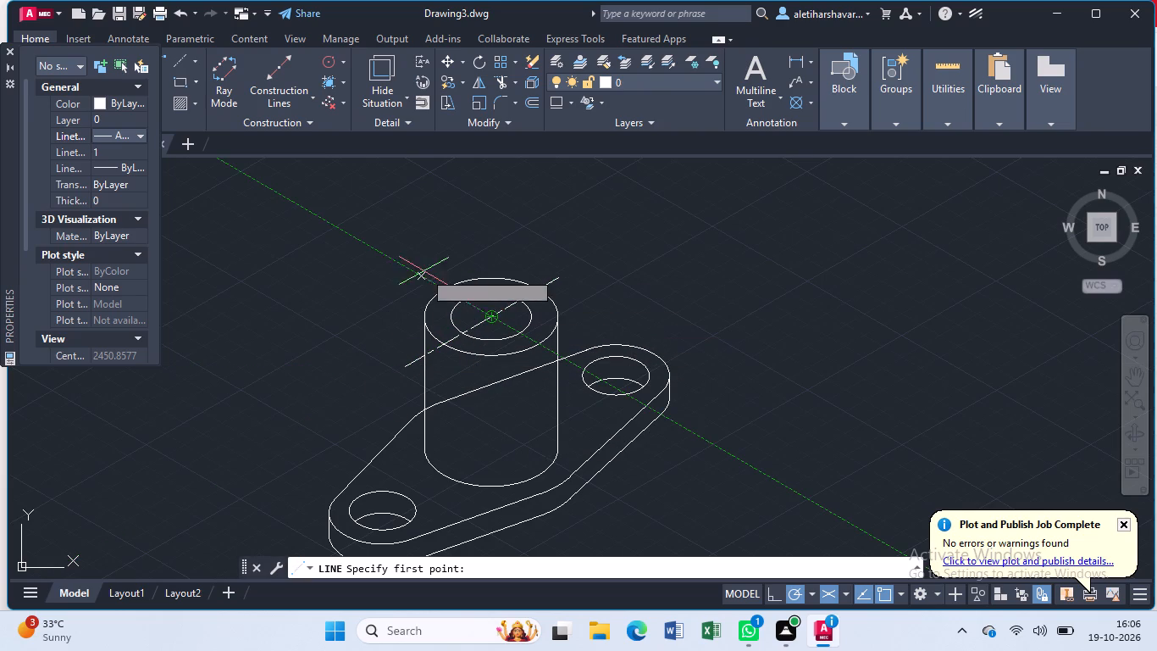
{"action": "left_click", "coordinate": [416, 278]}
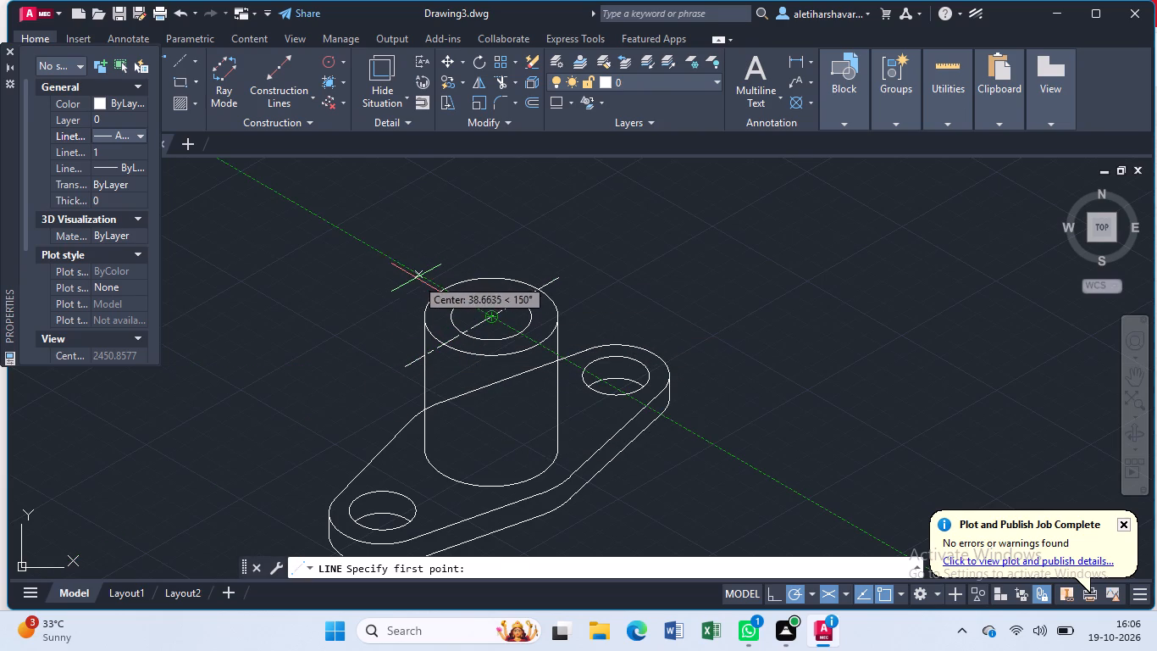
{"action": "left_click", "coordinate": [563, 353]}
{"action": "key", "text": "Escape"}
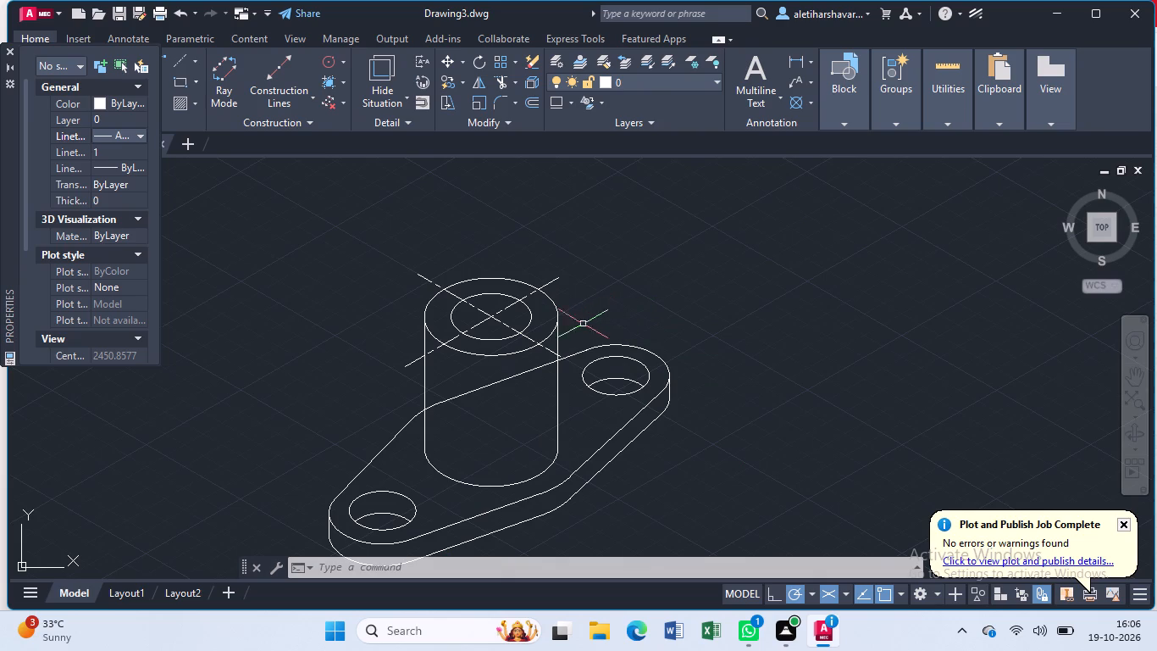
Draw a 5-unit vertical line downward from where the 30° centre line crosses the front of the cylinder's outer top ellipse.
{"action": "scroll", "coordinate": [496, 308], "scroll_direction": "up", "scroll_amount": 1}
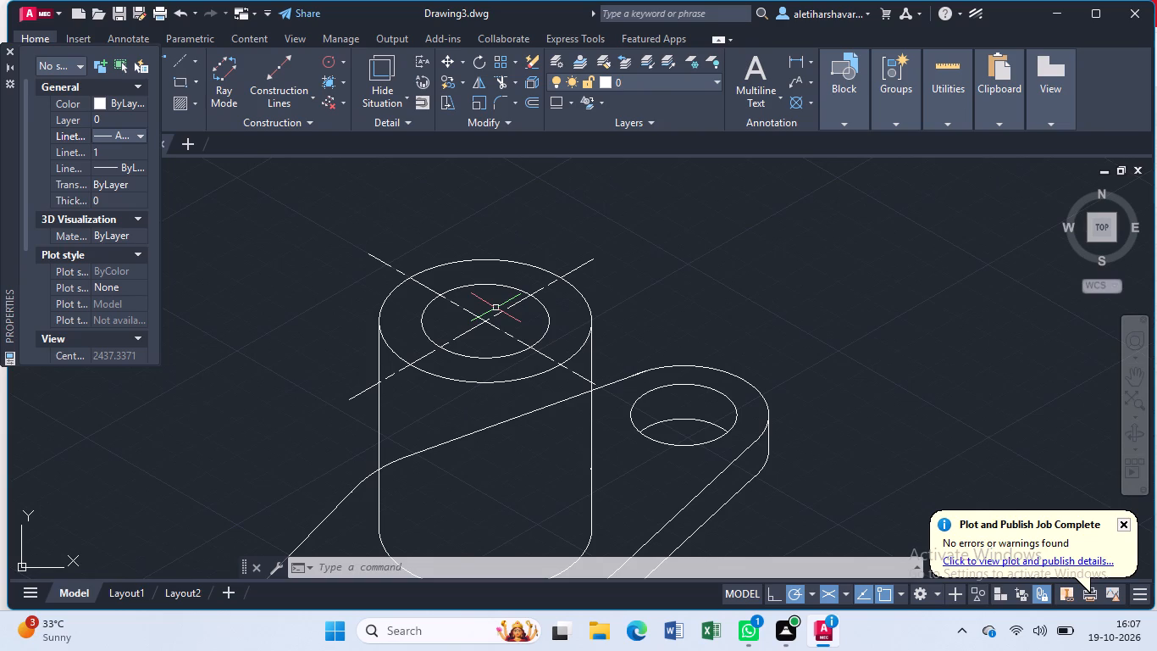
{"action": "scroll", "coordinate": [495, 308], "scroll_direction": "up", "scroll_amount": 1}
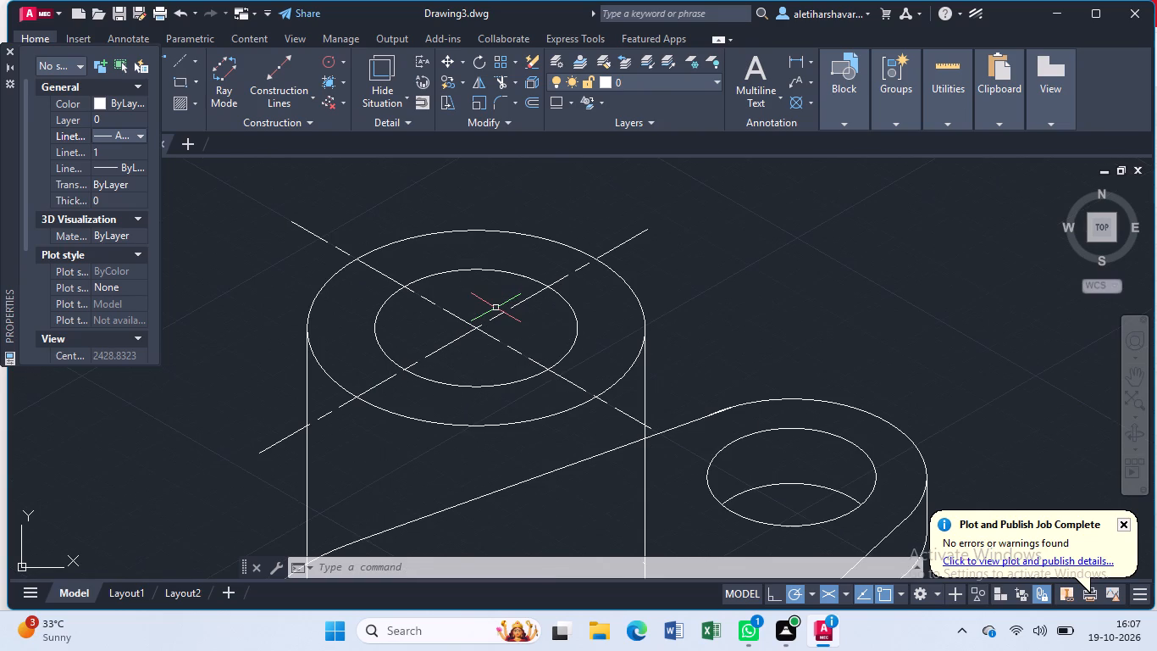
{"action": "key", "text": "l"}
{"action": "key", "text": "Return"}
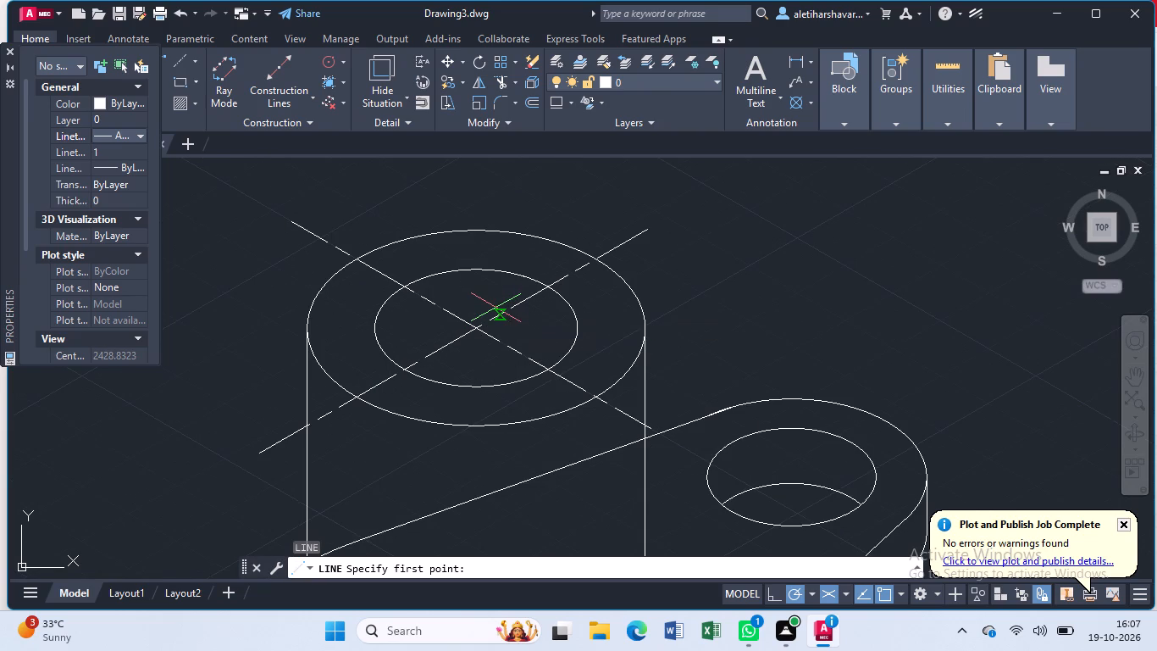
{"action": "left_click", "coordinate": [357, 396]}
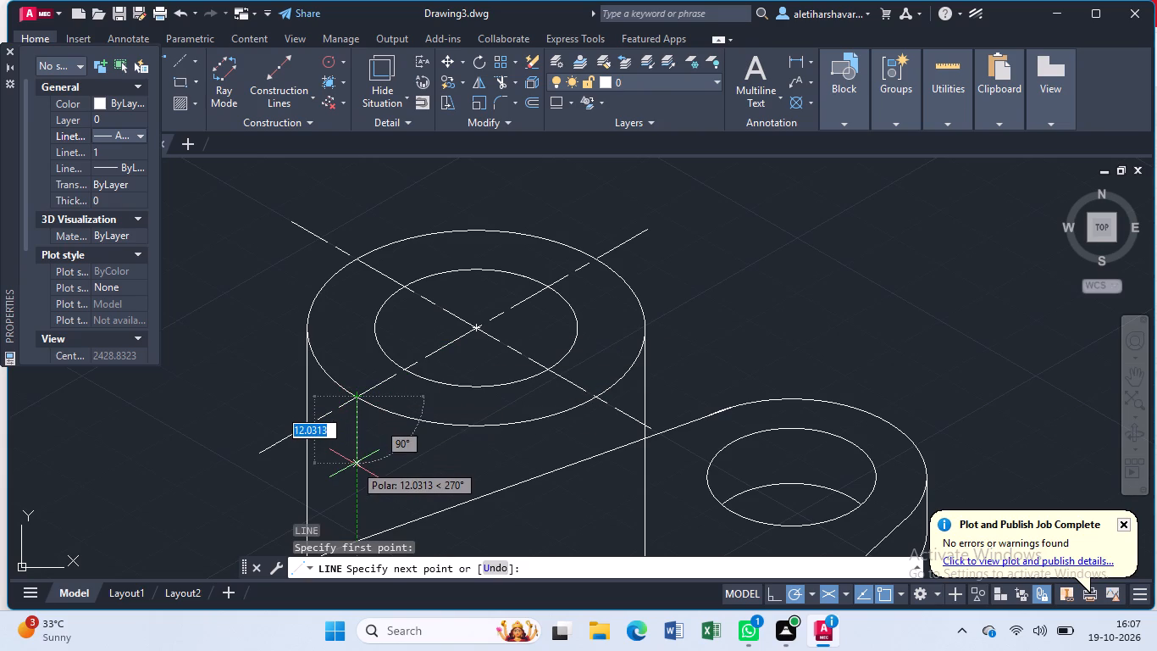
{"action": "key", "text": "5"}
{"action": "key", "text": "Return"}
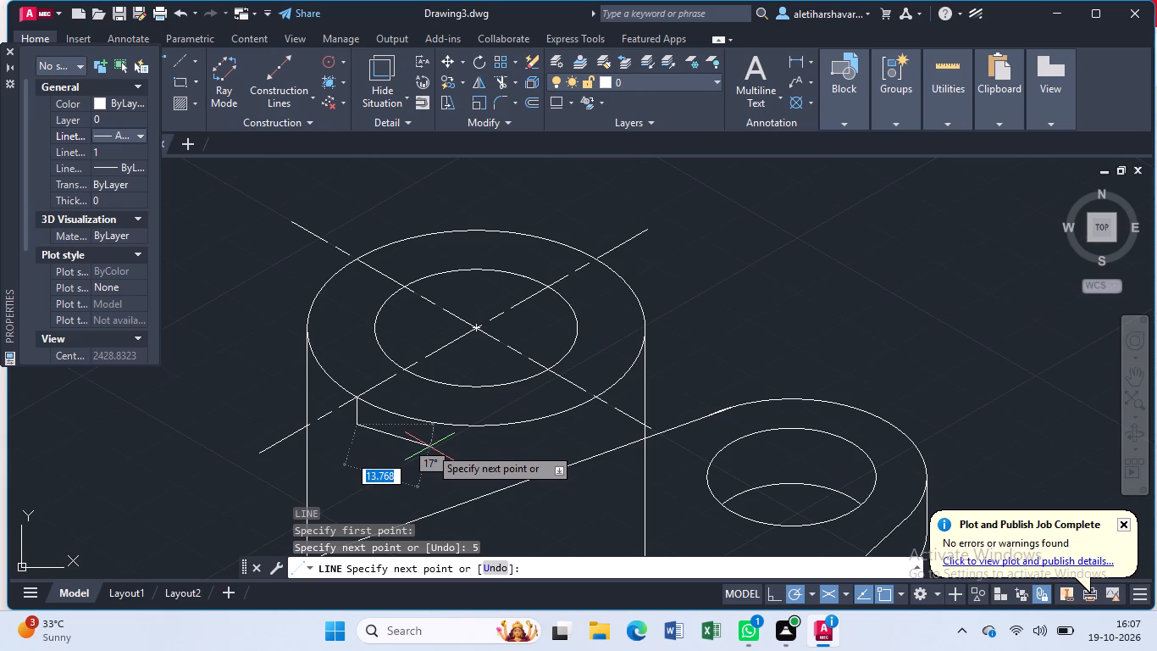
{"action": "key", "text": "Escape"}
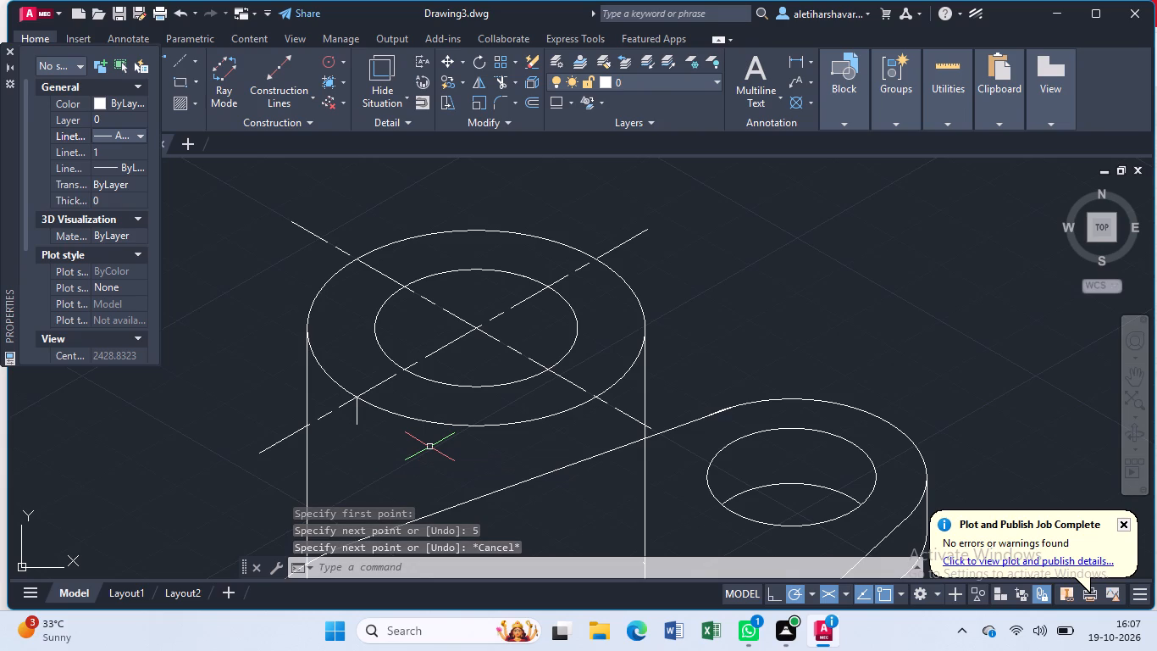
Copy the cylinder's outer and inner top ellipses 5 units straight down, using the short vertical line's two ends as reference points.
{"action": "left_click", "coordinate": [384, 410]}
{"action": "left_click", "coordinate": [442, 381]}
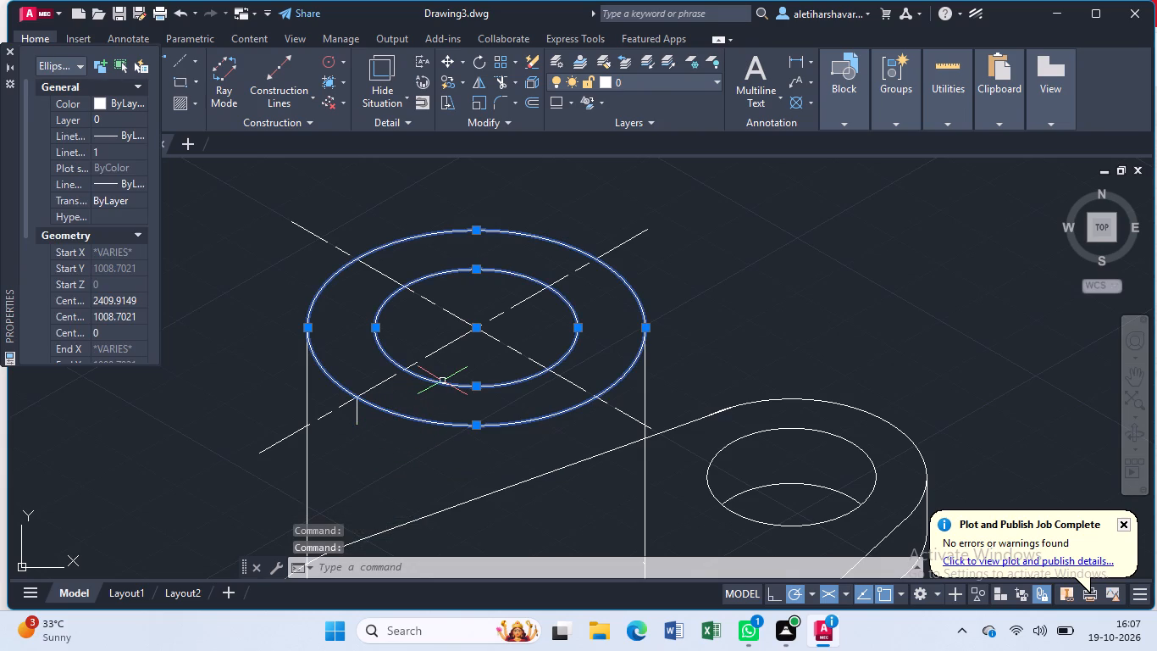
{"action": "type", "text": "co"}
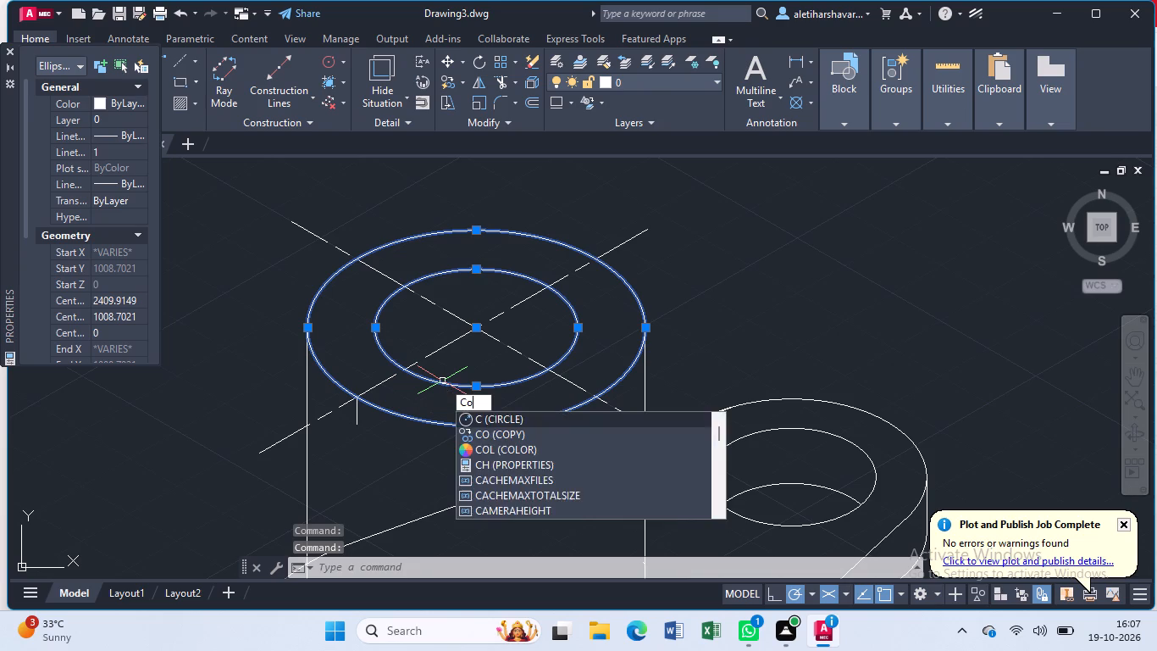
{"action": "key", "text": "Return"}
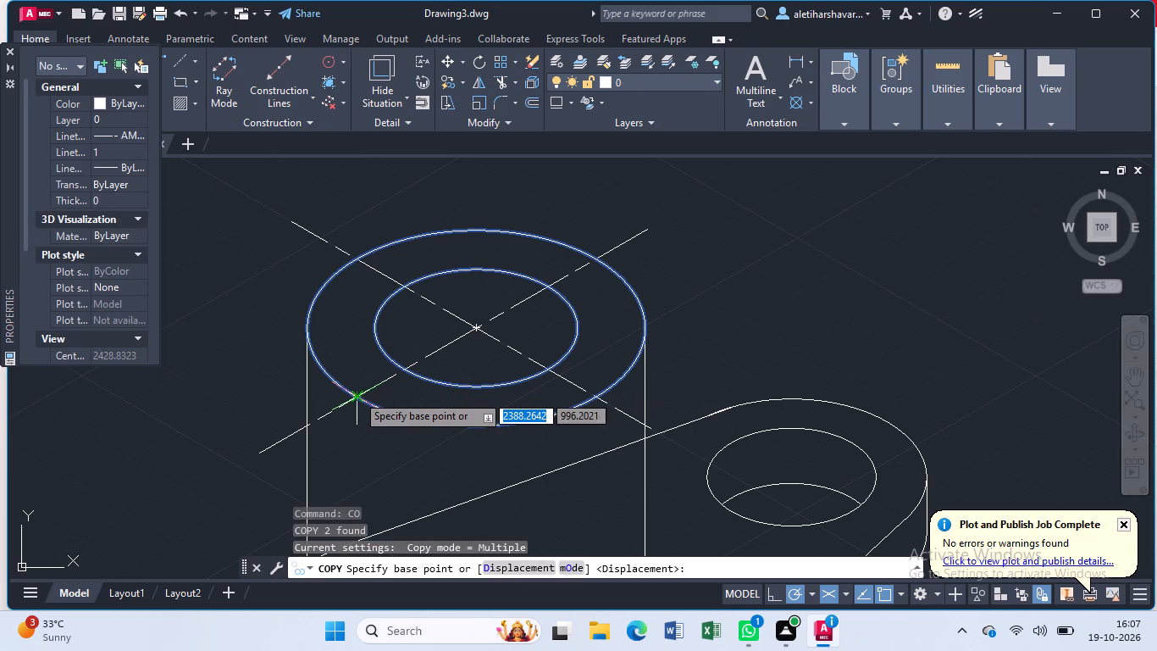
{"action": "left_click", "coordinate": [357, 394]}
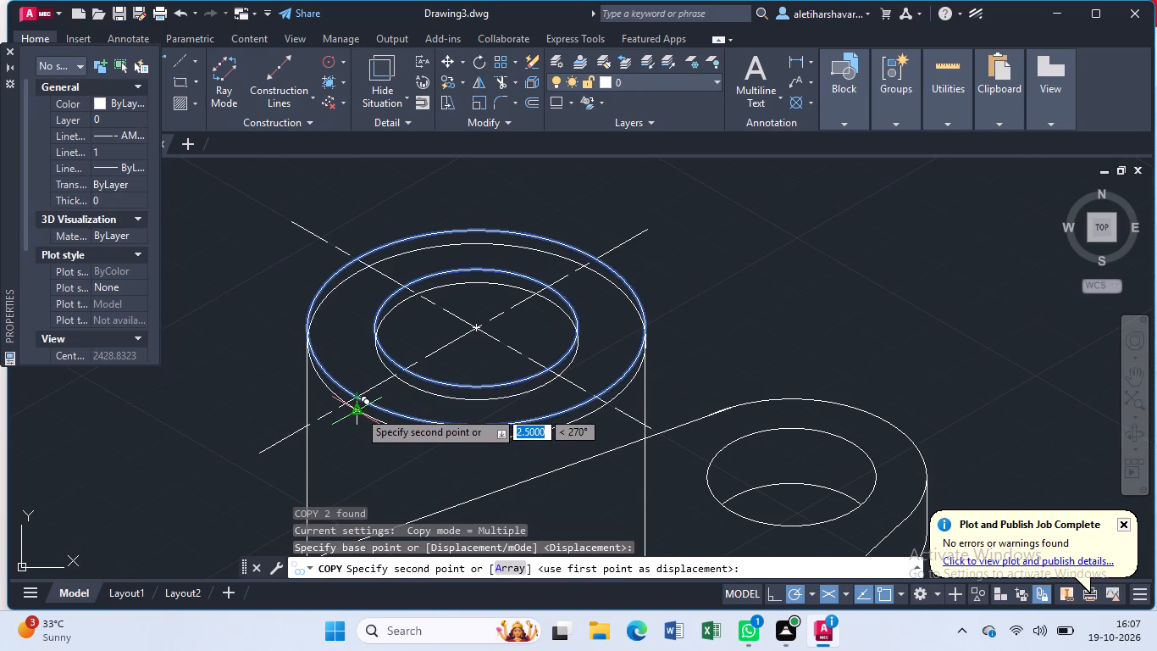
{"action": "scroll", "coordinate": [358, 410], "scroll_direction": "up", "scroll_amount": 3}
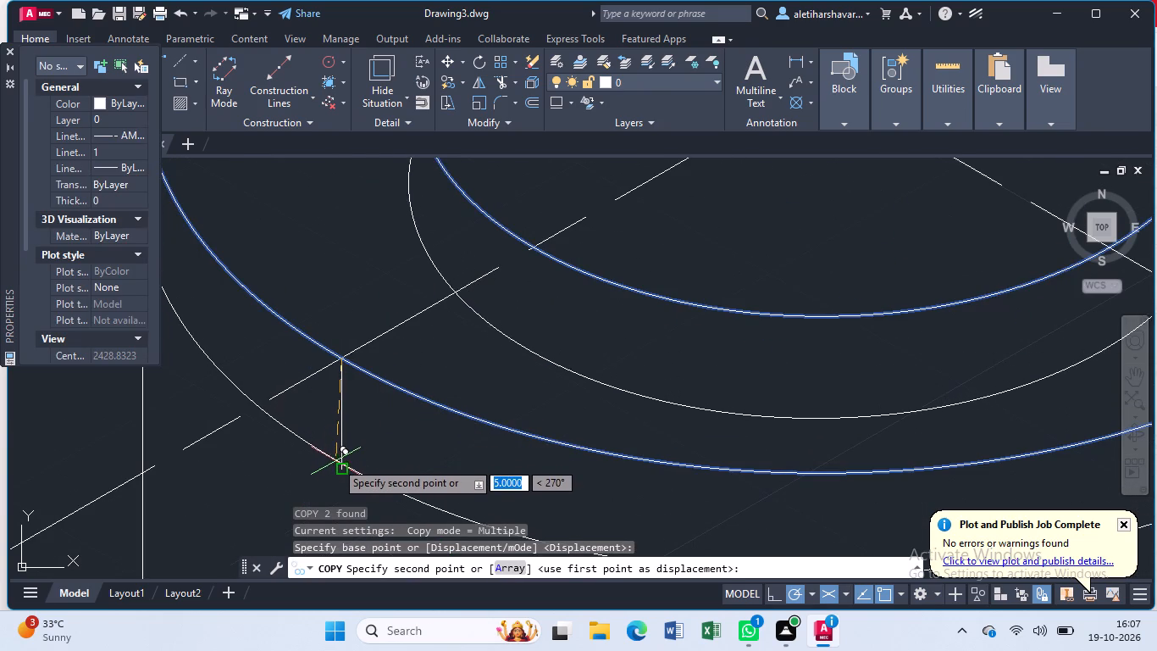
{"action": "left_click", "coordinate": [337, 468]}
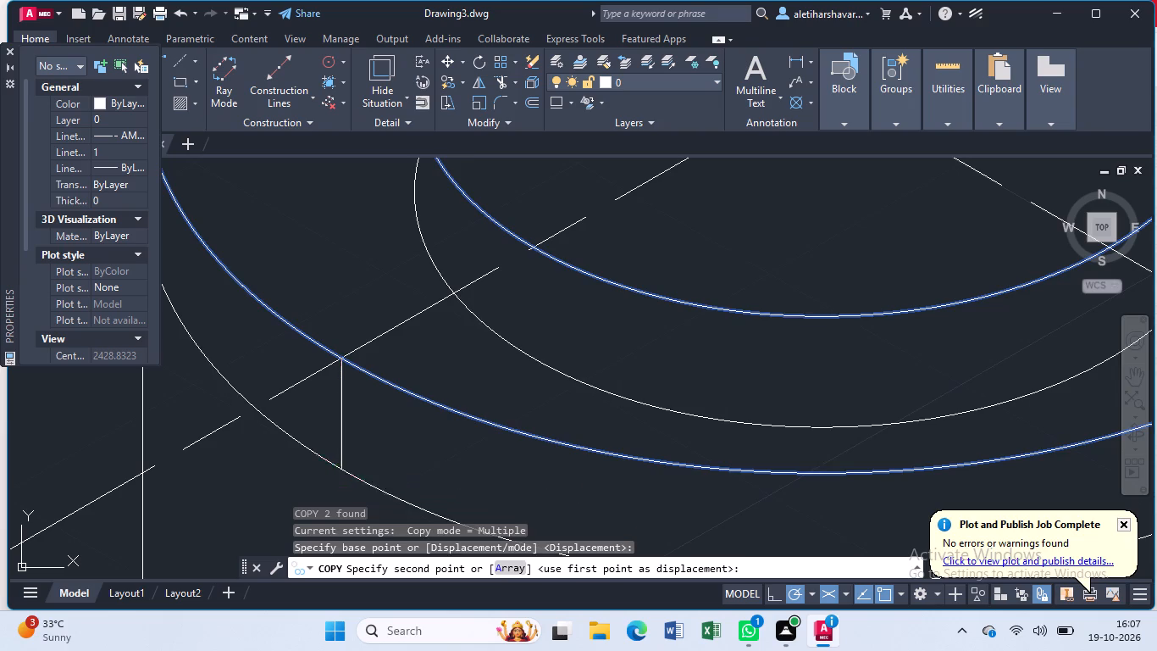
{"action": "key", "text": "Escape"}
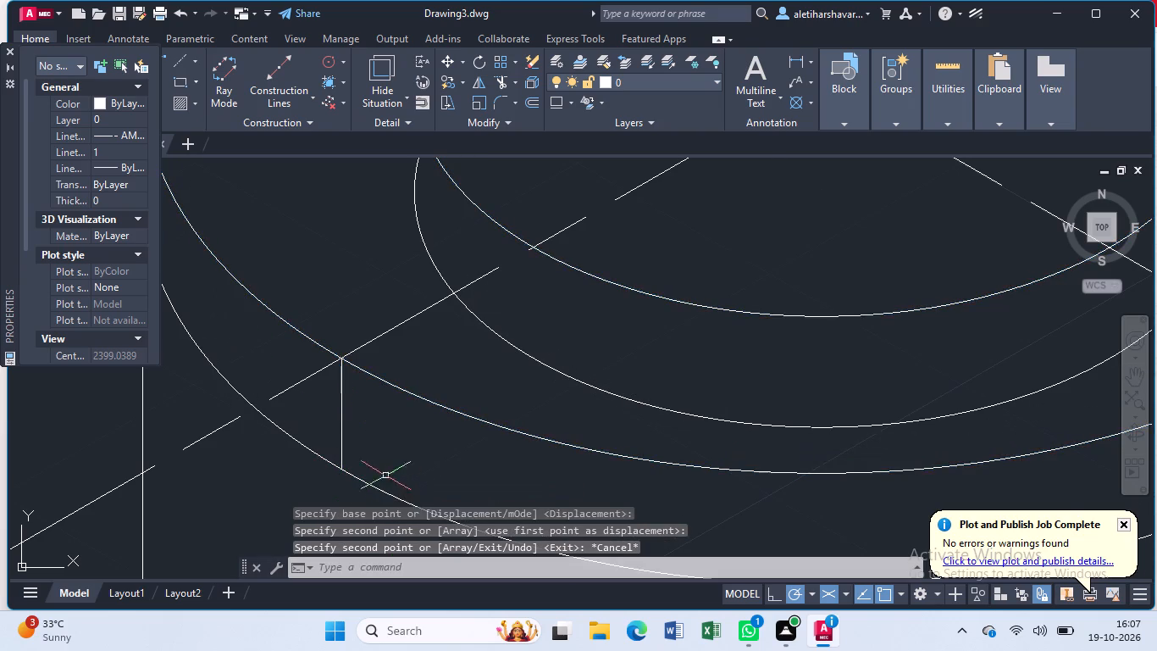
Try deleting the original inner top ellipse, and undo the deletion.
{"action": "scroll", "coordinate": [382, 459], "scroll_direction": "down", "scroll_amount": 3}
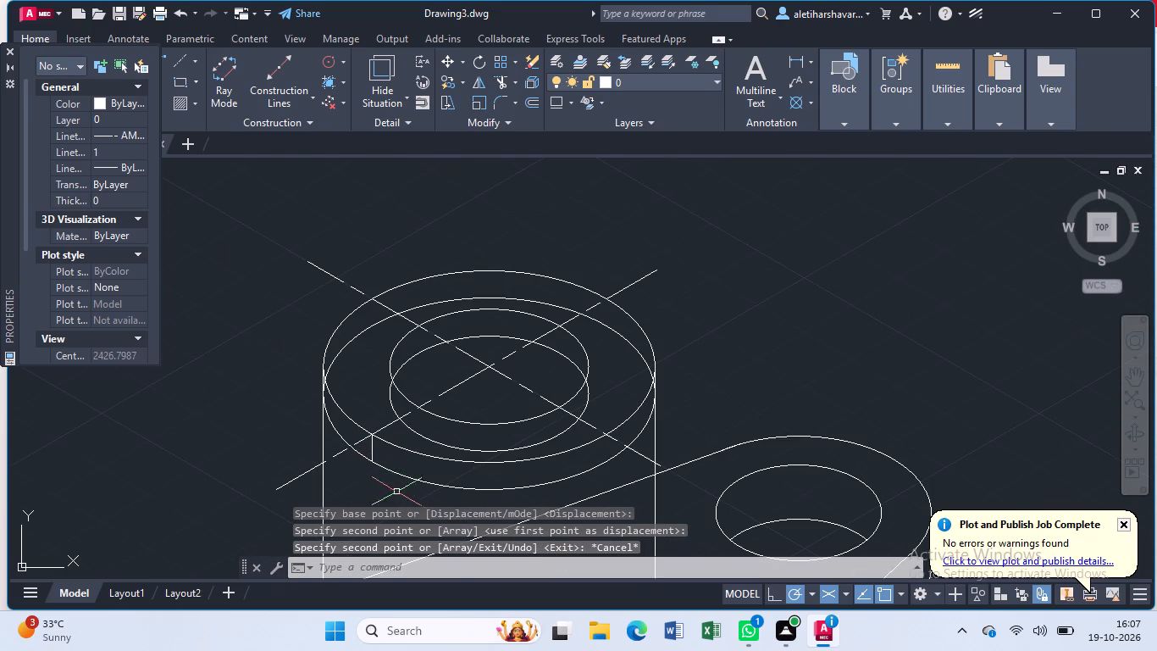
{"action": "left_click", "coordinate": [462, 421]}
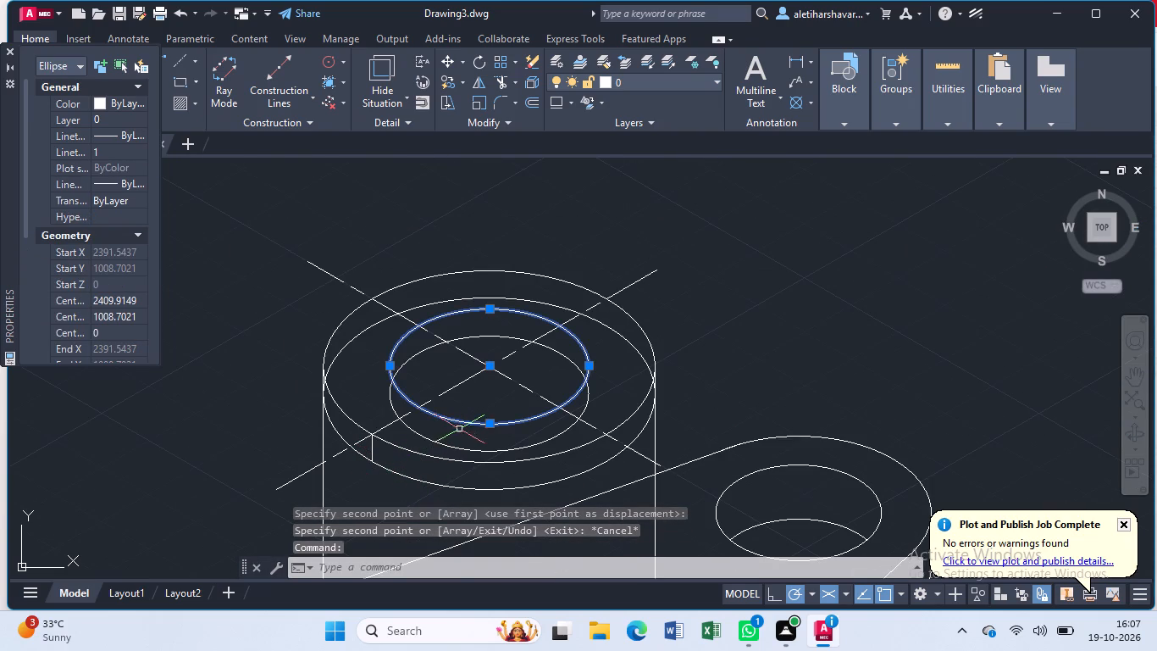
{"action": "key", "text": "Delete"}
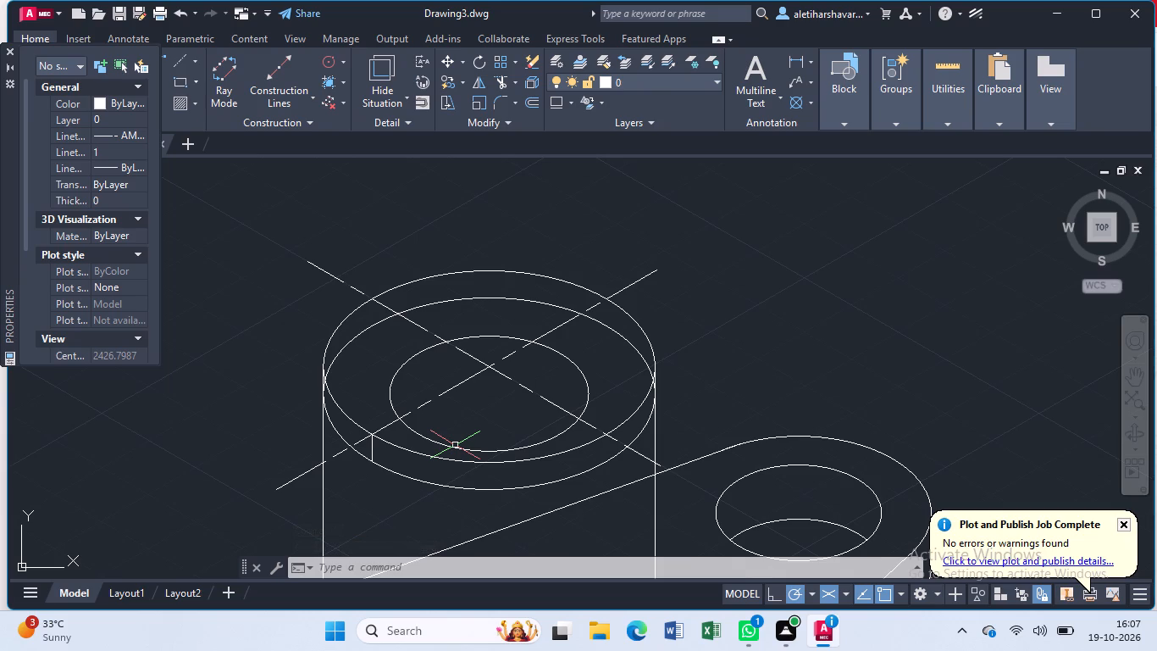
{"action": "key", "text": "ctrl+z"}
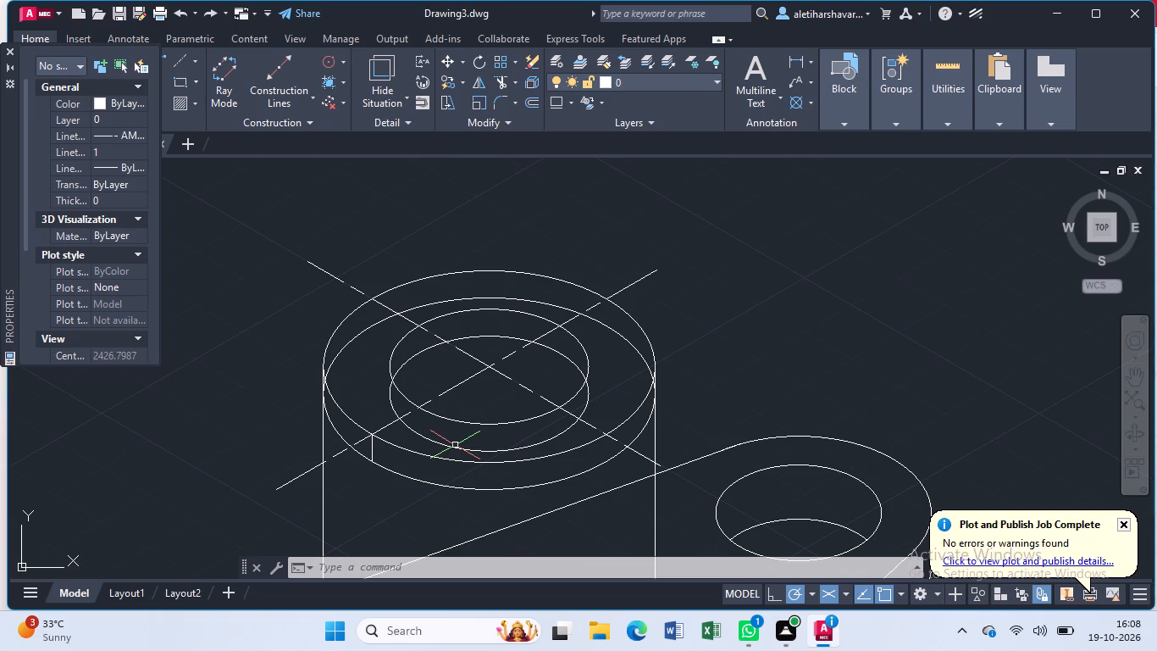
Copy both crossing centre lines 5 units straight down, from the short vertical line's upper end to its lower end.
{"action": "left_click", "coordinate": [457, 349]}
{"action": "left_click", "coordinate": [462, 382]}
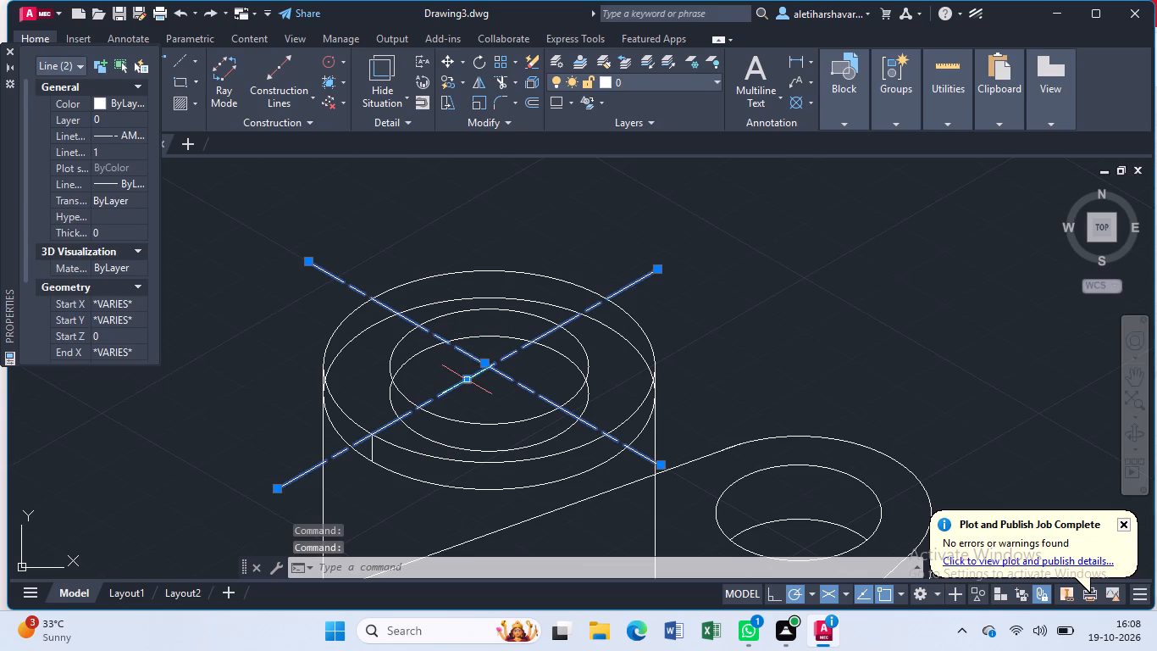
{"action": "type", "text": "co"}
{"action": "key", "text": "Return"}
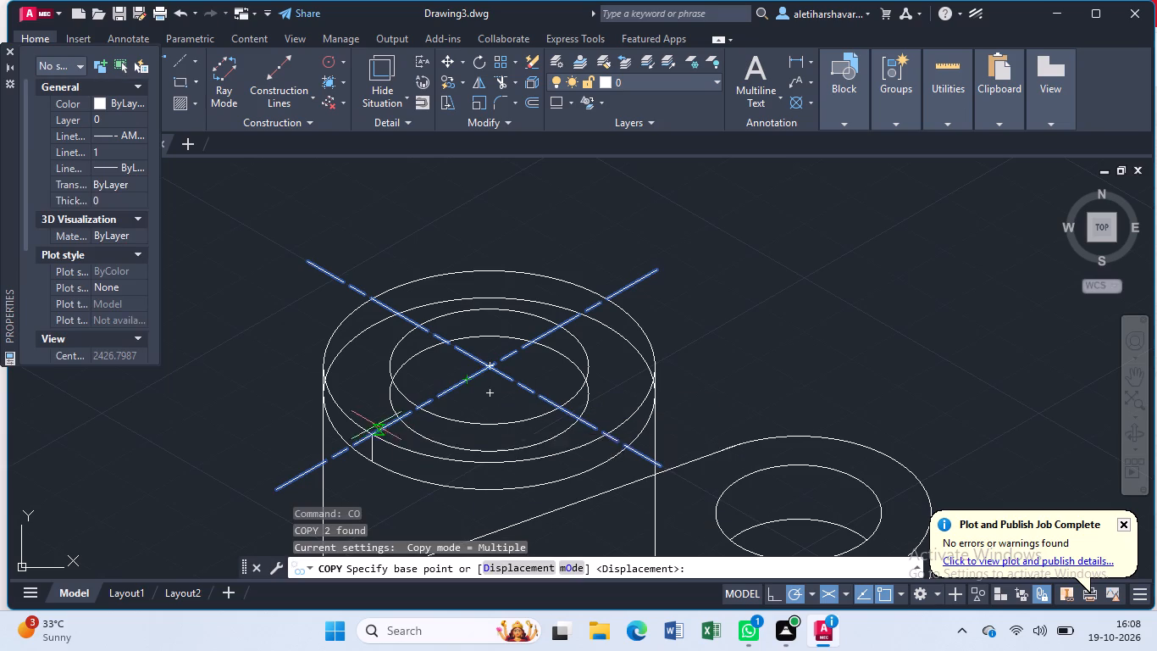
{"action": "left_click", "coordinate": [371, 437]}
{"action": "scroll", "coordinate": [371, 440], "scroll_direction": "up", "scroll_amount": 1}
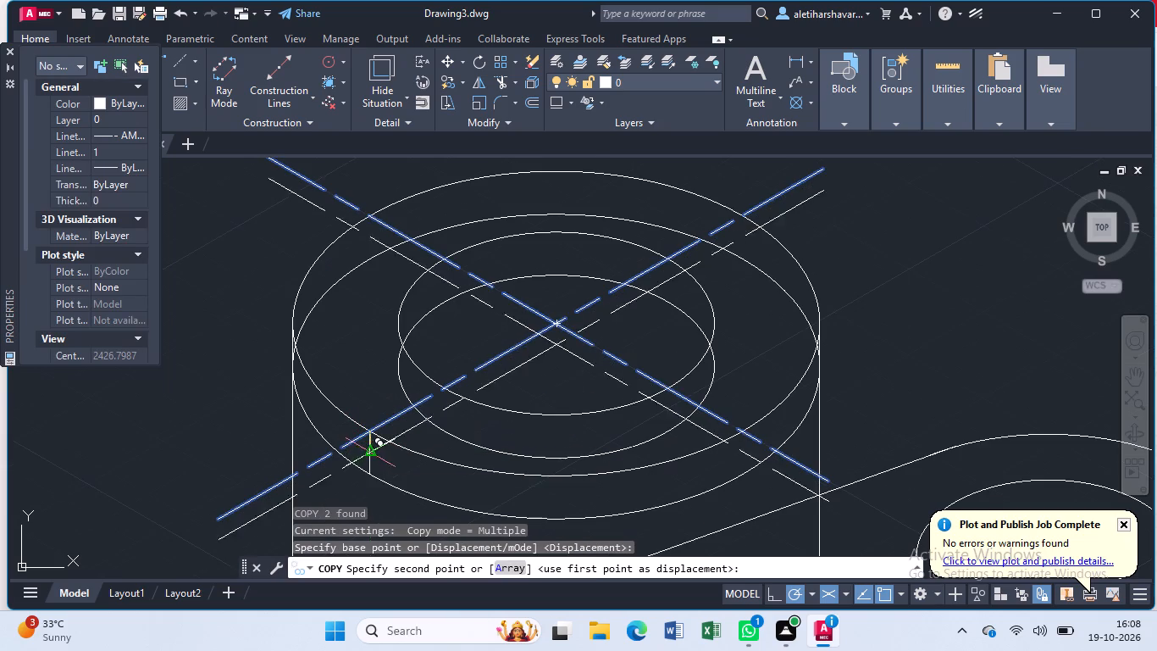
{"action": "left_click", "coordinate": [368, 475]}
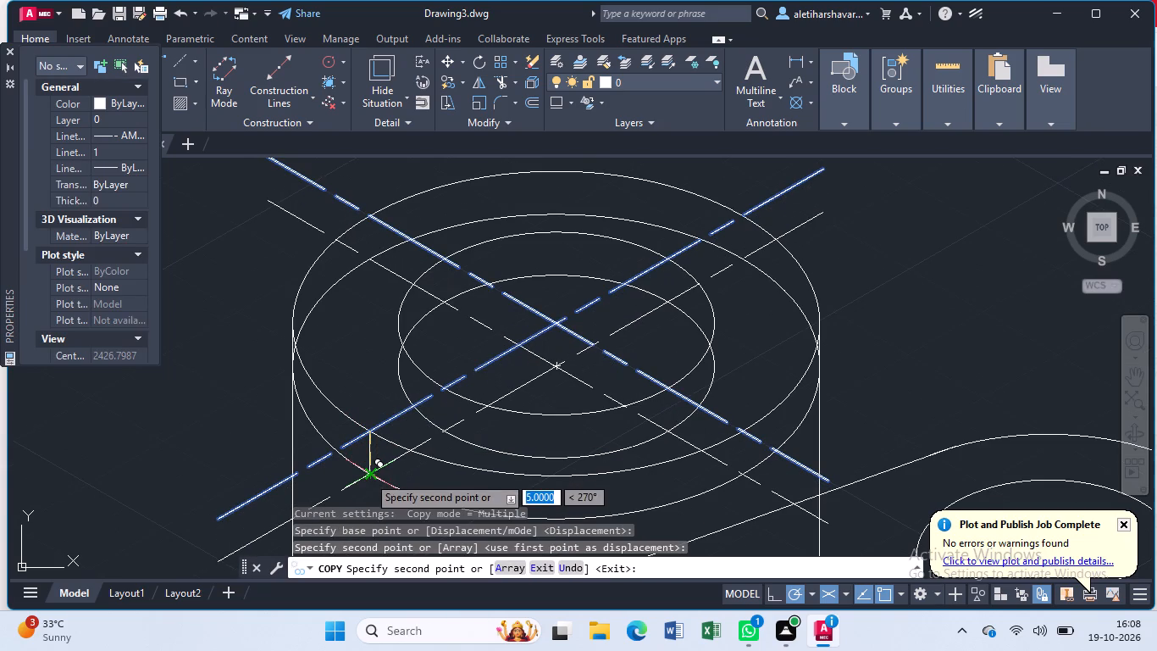
{"action": "key", "text": "Escape"}
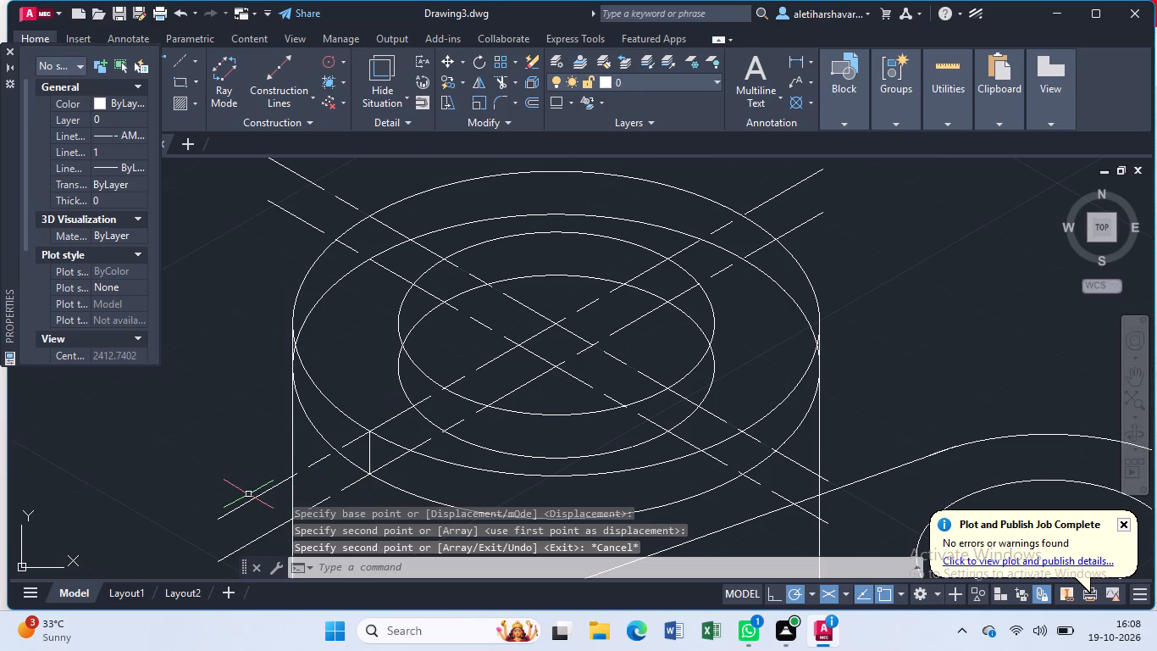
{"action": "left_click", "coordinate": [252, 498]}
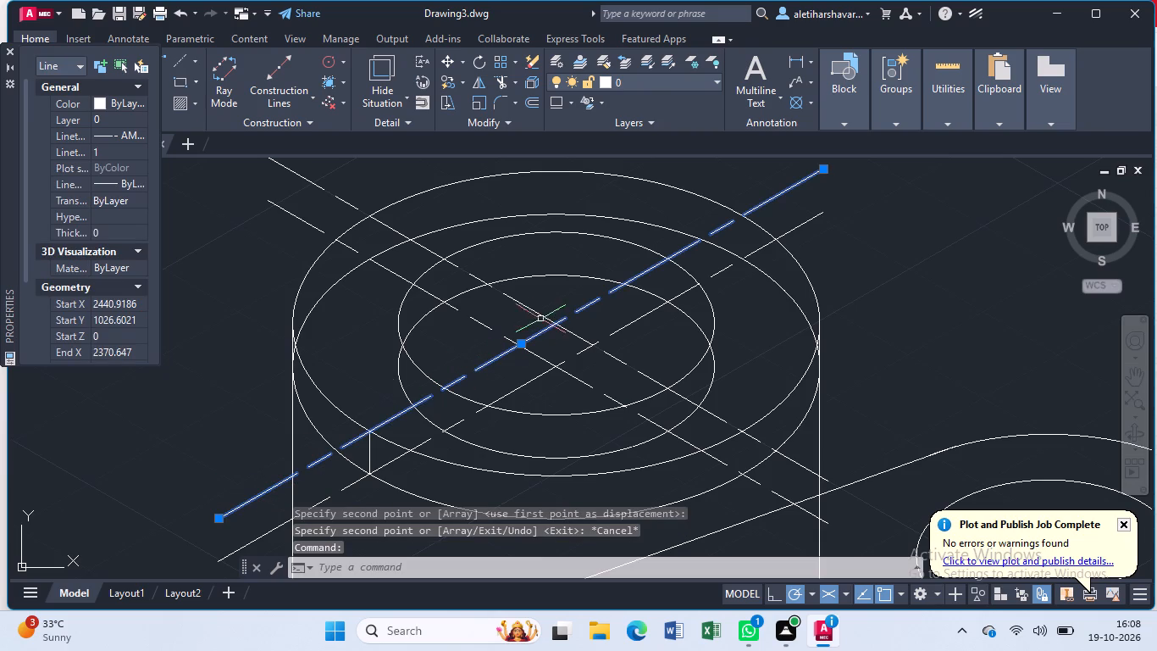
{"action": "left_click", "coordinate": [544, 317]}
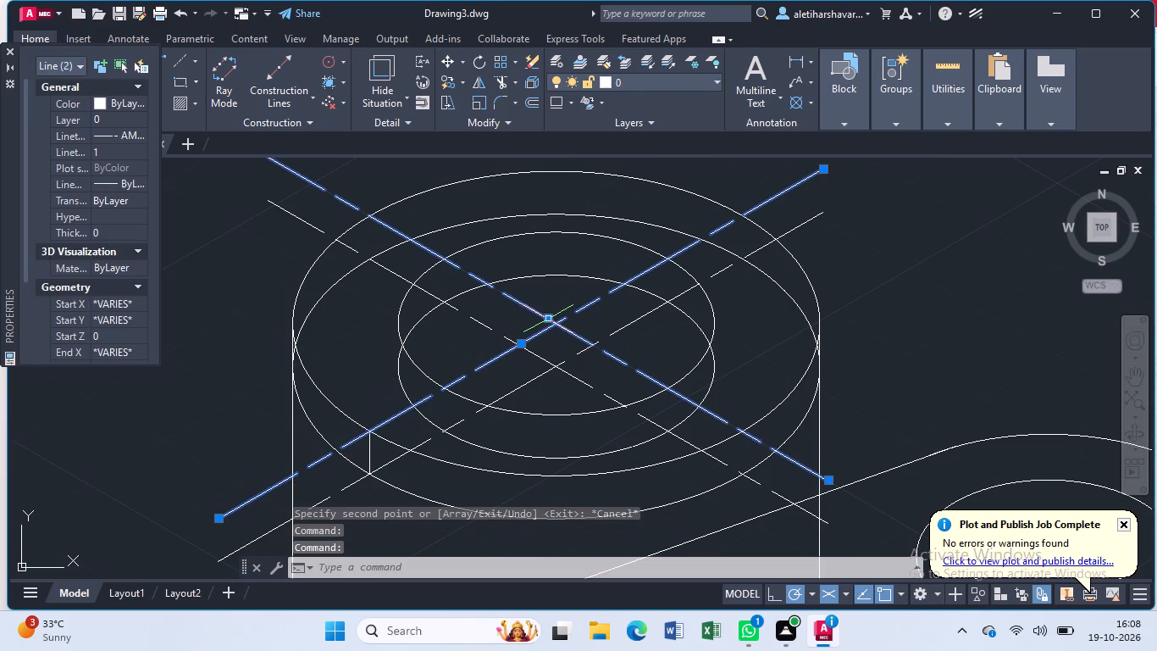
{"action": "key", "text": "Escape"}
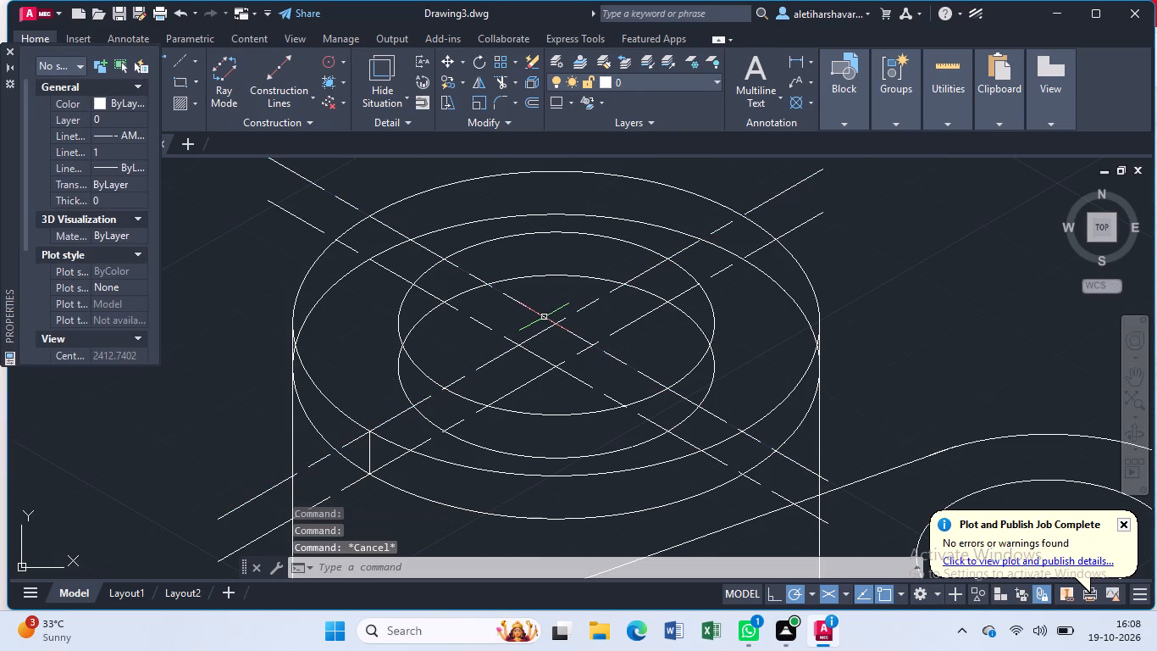
Delete the two original centre lines on the upper top face, keeping the lowered copies.
{"action": "left_click", "coordinate": [795, 185]}
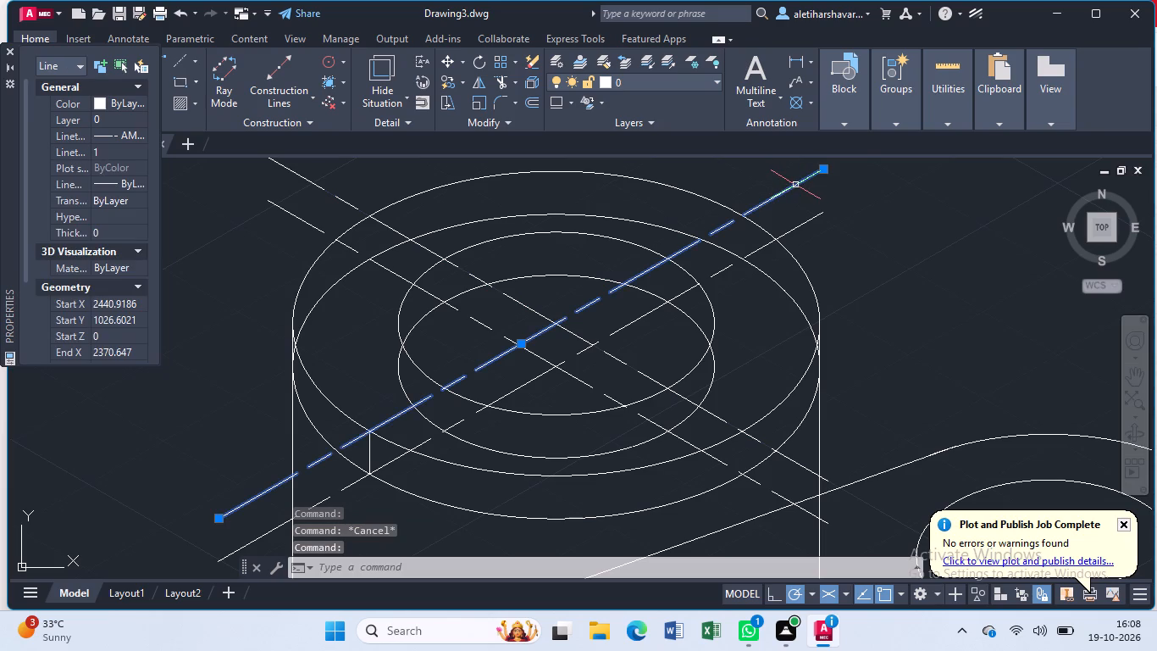
{"action": "key", "text": "Delete"}
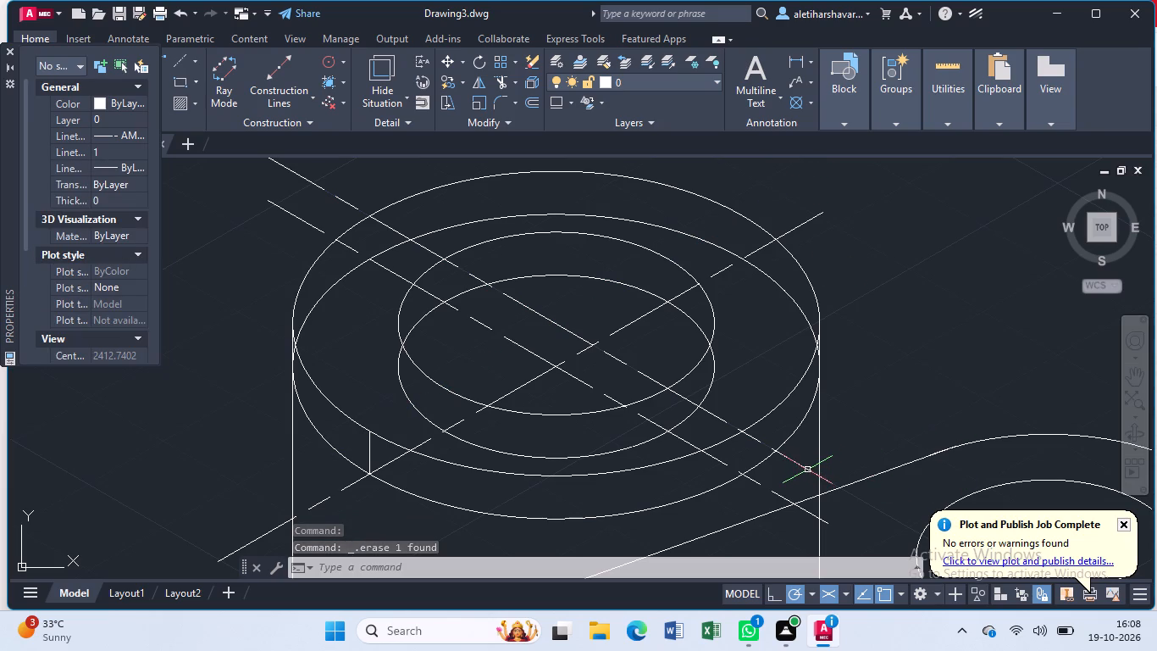
{"action": "left_click", "coordinate": [807, 470]}
{"action": "key", "text": "Delete"}
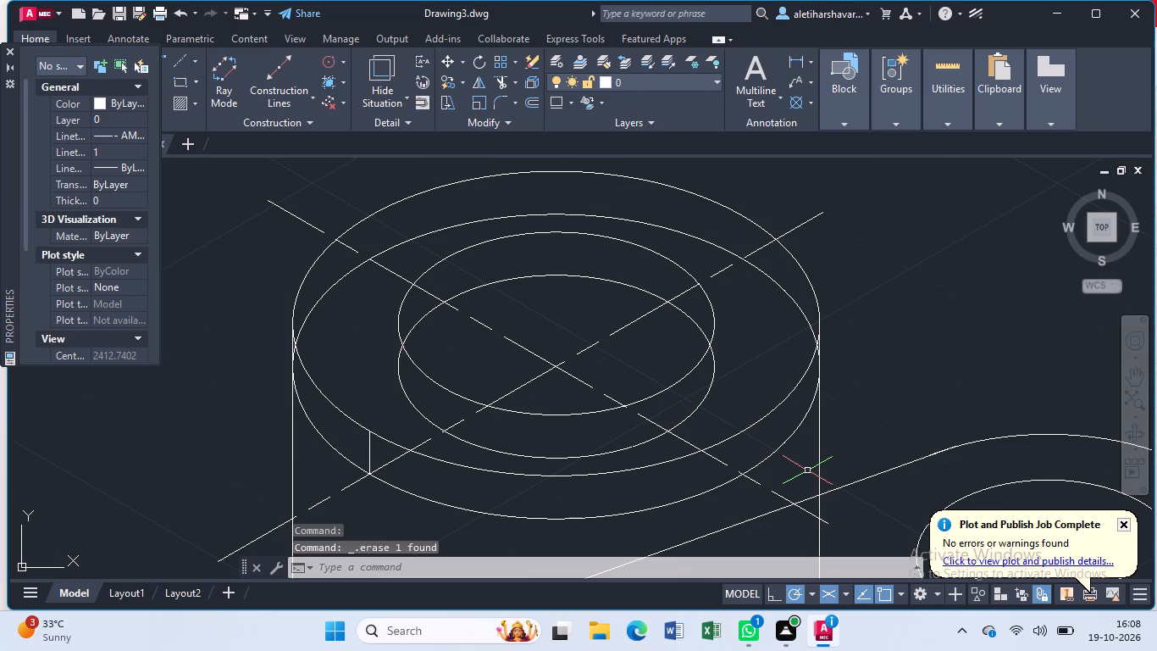
Draw a line about 11.6 long along the 30° axis, between a point inside the upper inner ellipse and the short vertical line's upper end.
{"action": "key", "text": "l"}
{"action": "key", "text": "Return"}
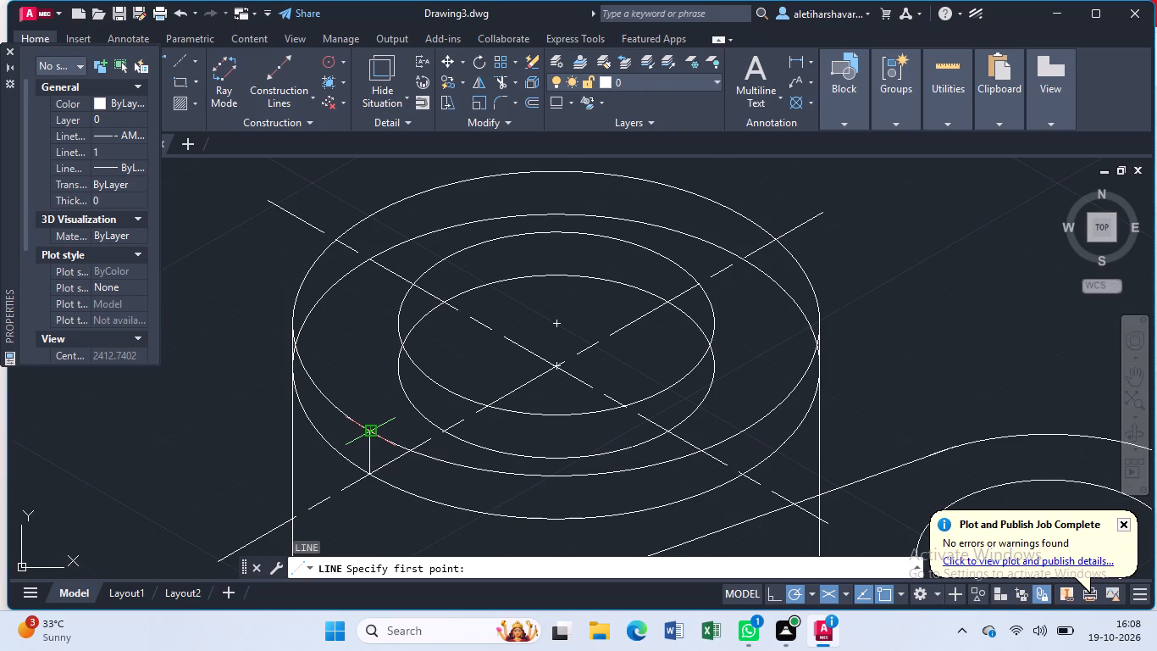
{"action": "left_click", "coordinate": [457, 379]}
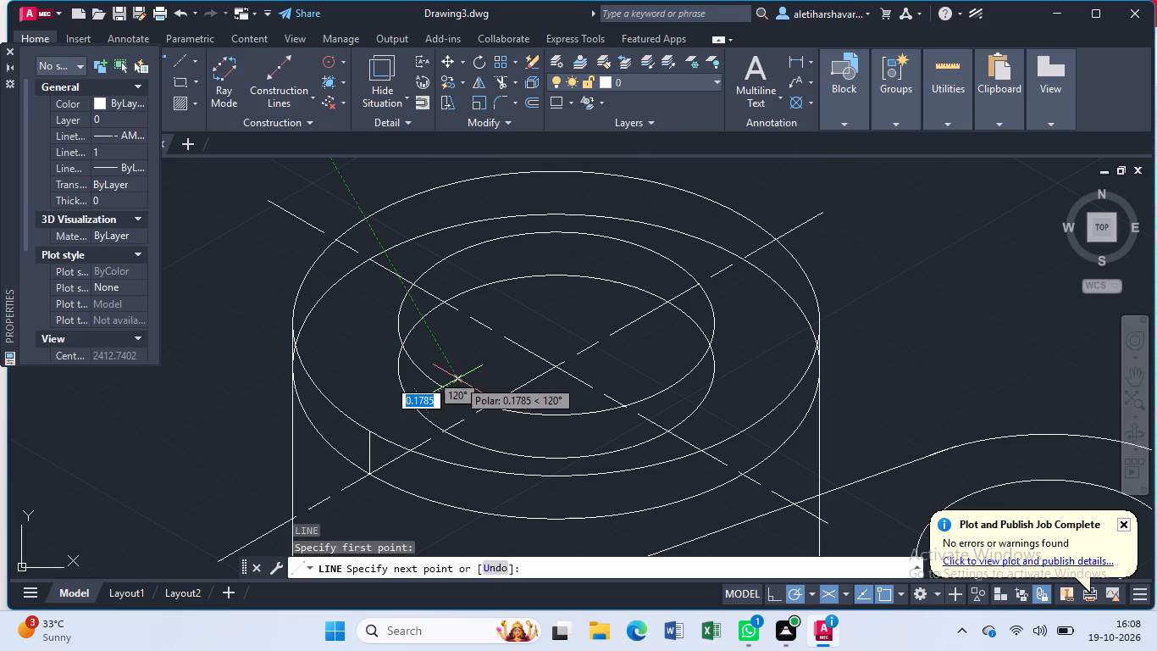
{"action": "left_click_drag", "start_coordinate": [366, 431], "coordinate": [356, 437]}
{"action": "key", "text": "Escape"}
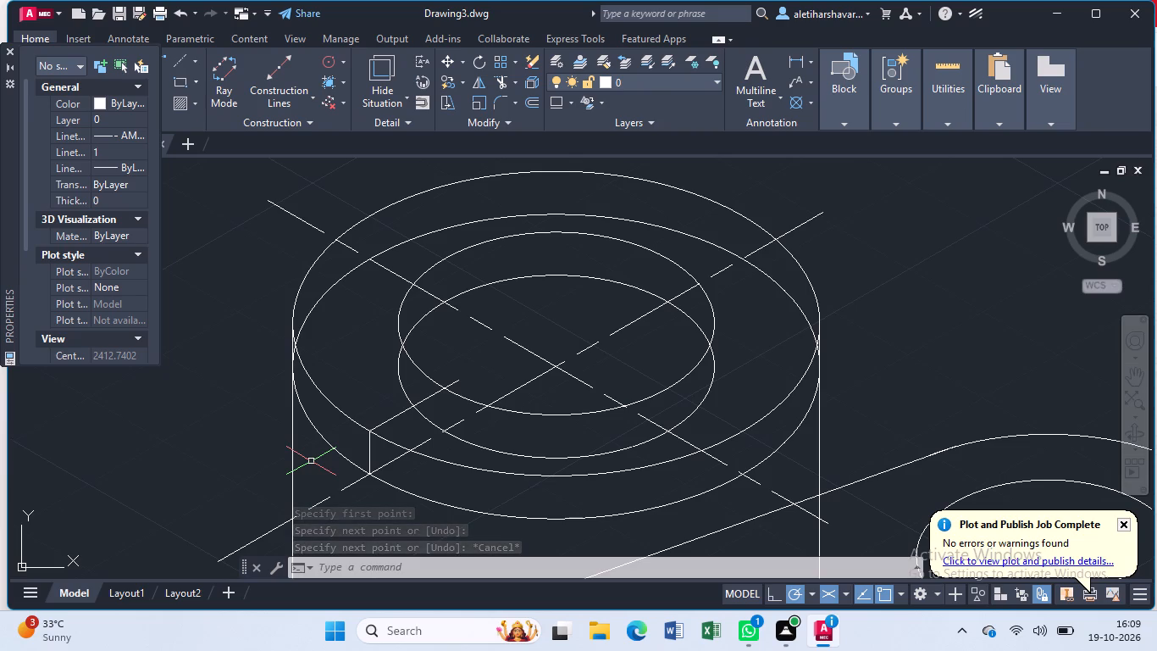
From the short vertical line's lower end, draw a 10-unit line at 330° and a vertical line about 8.3 long upward from its end.
{"action": "key", "text": "c"}
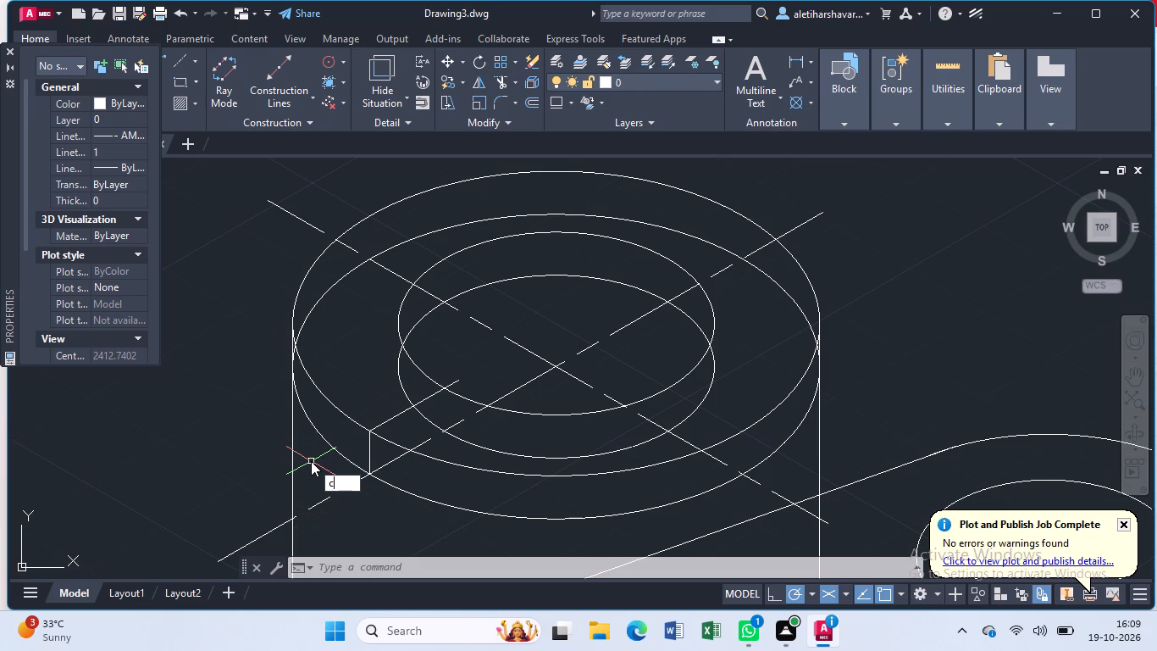
{"action": "key", "text": "BackSpace"}
{"action": "key", "text": "l"}
{"action": "key", "text": "Return"}
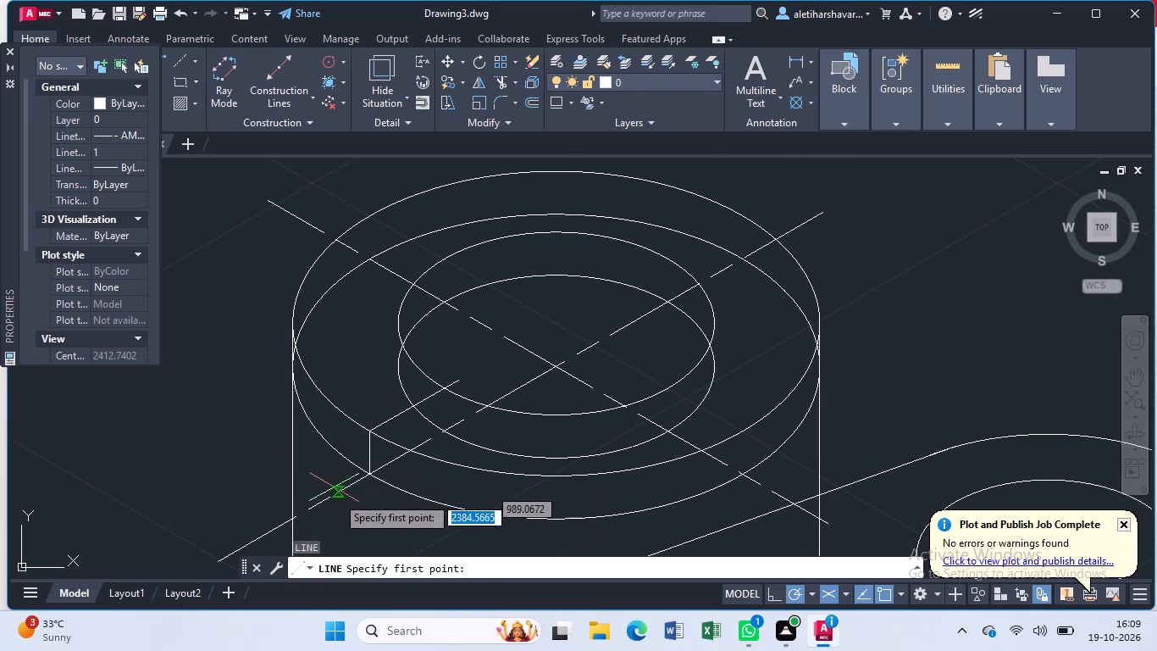
{"action": "left_click", "coordinate": [375, 473]}
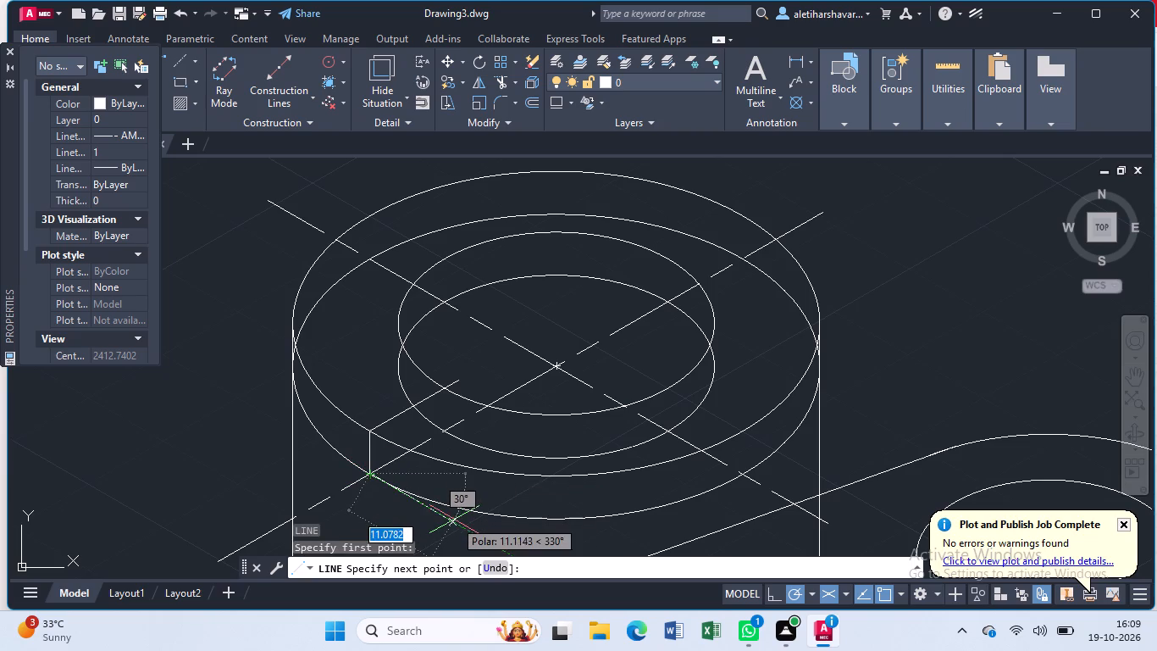
{"action": "type", "text": "10"}
{"action": "key", "text": "Return"}
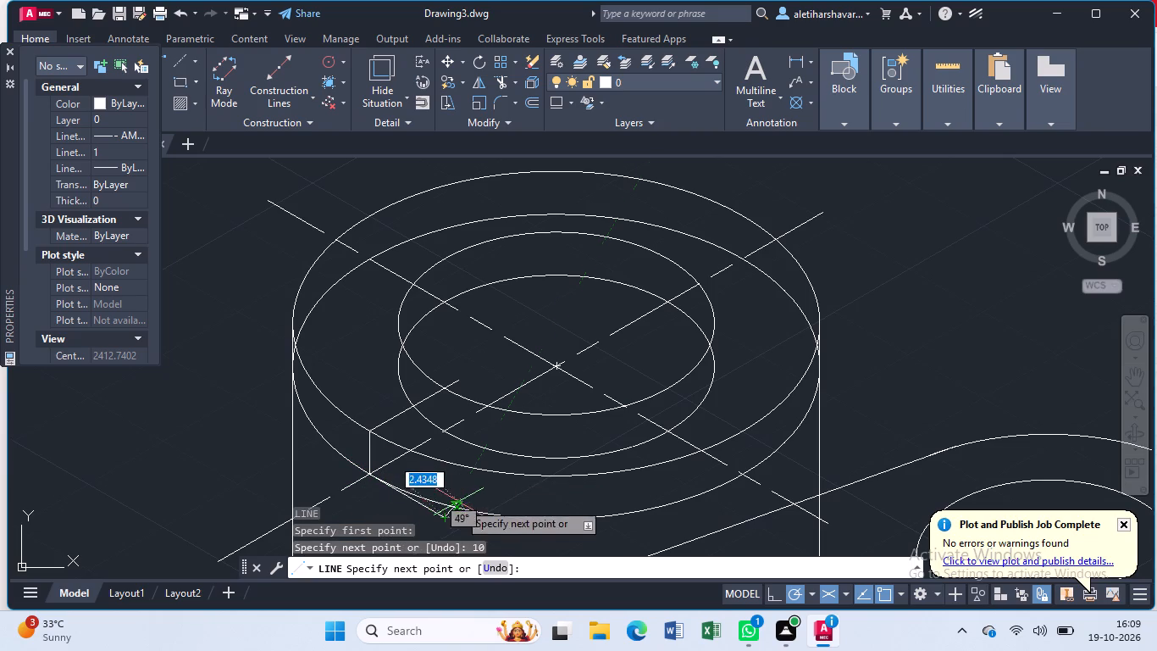
{"action": "left_click", "coordinate": [448, 446]}
{"action": "key", "text": "Escape"}
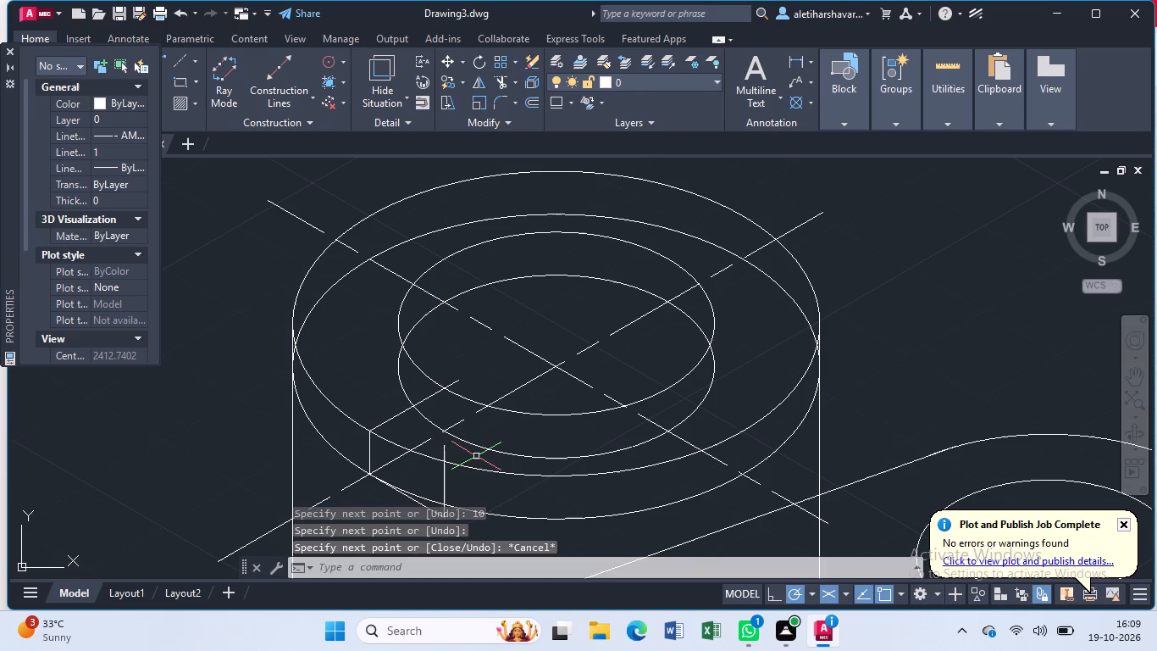
Trim the new vertical line to the outer ellipses, the 30° line to the upper inner ellipse, and trim away the 330° construction line.
{"action": "type", "text": "tr"}
{"action": "key", "text": "Return"}
{"action": "left_click", "coordinate": [446, 451]}
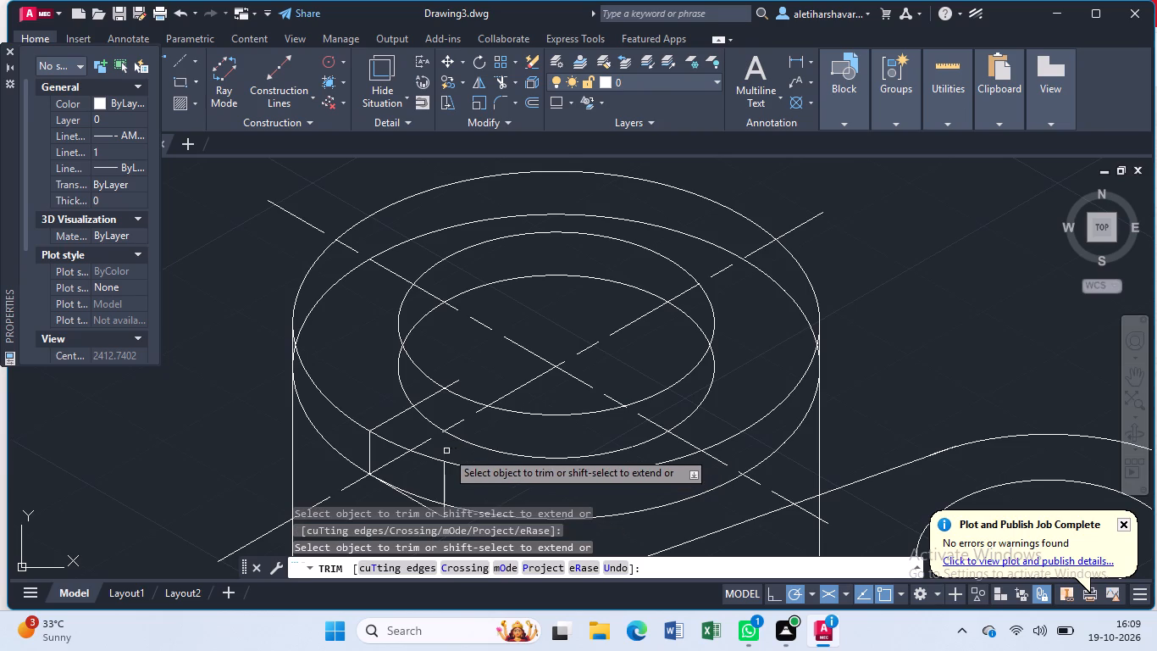
{"action": "left_click", "coordinate": [458, 382]}
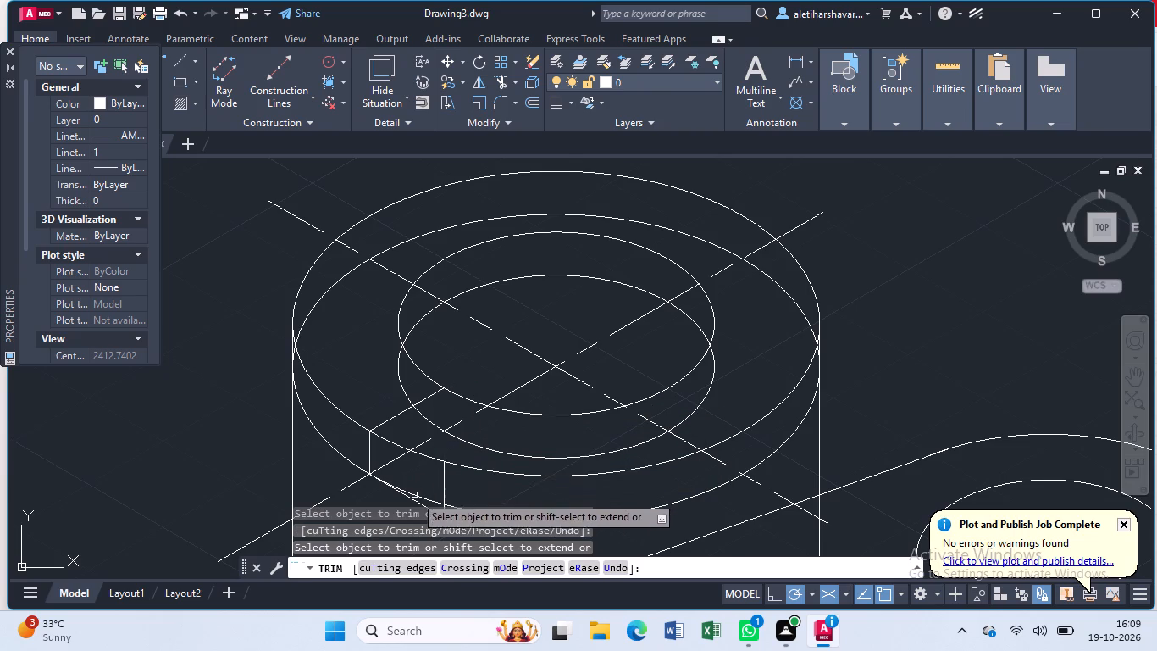
{"action": "left_click", "coordinate": [415, 501]}
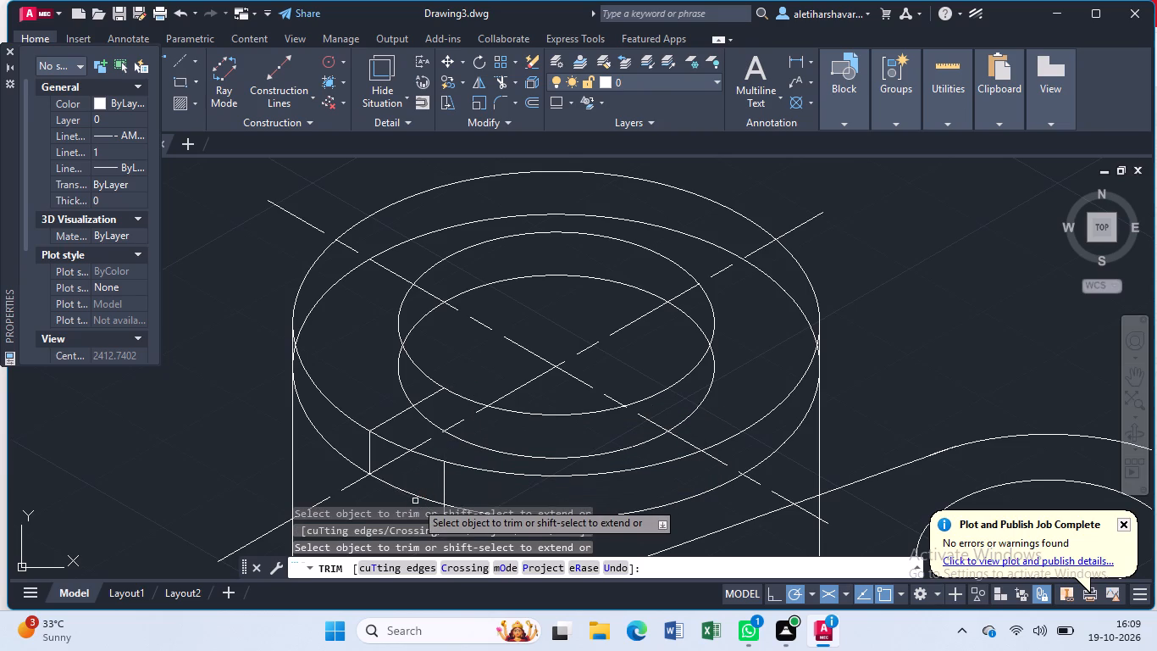
{"action": "middle_click_drag", "start_coordinate": [415, 501], "coordinate": [397, 387]}
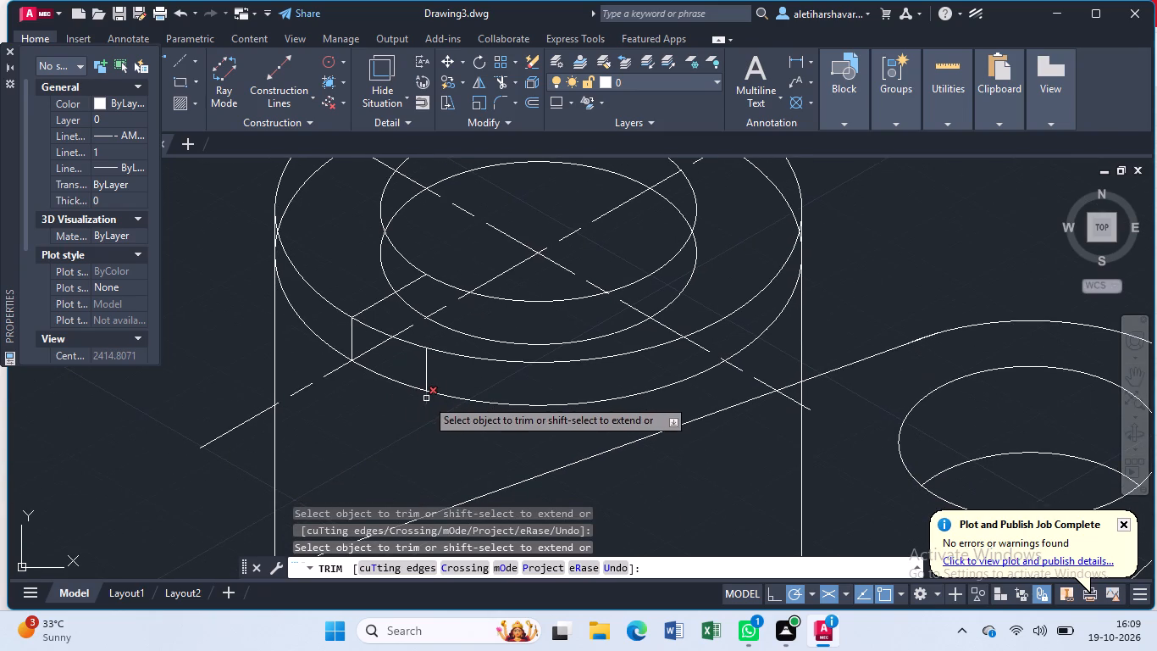
{"action": "left_click", "coordinate": [426, 398]}
{"action": "key", "text": "Escape"}
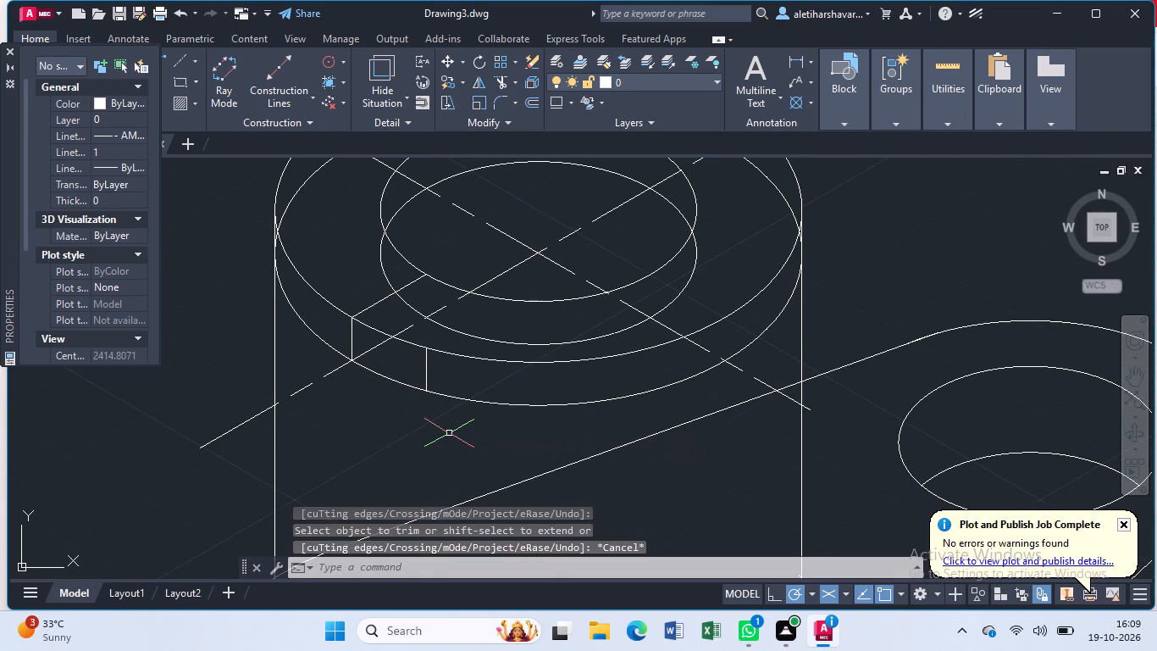
Draw a line at 30° from the second vertical edge's upper end, about 12.6 long, and trim its overhang at the upper inner ellipse.
{"action": "key", "text": "l"}
{"action": "key", "text": "Return"}
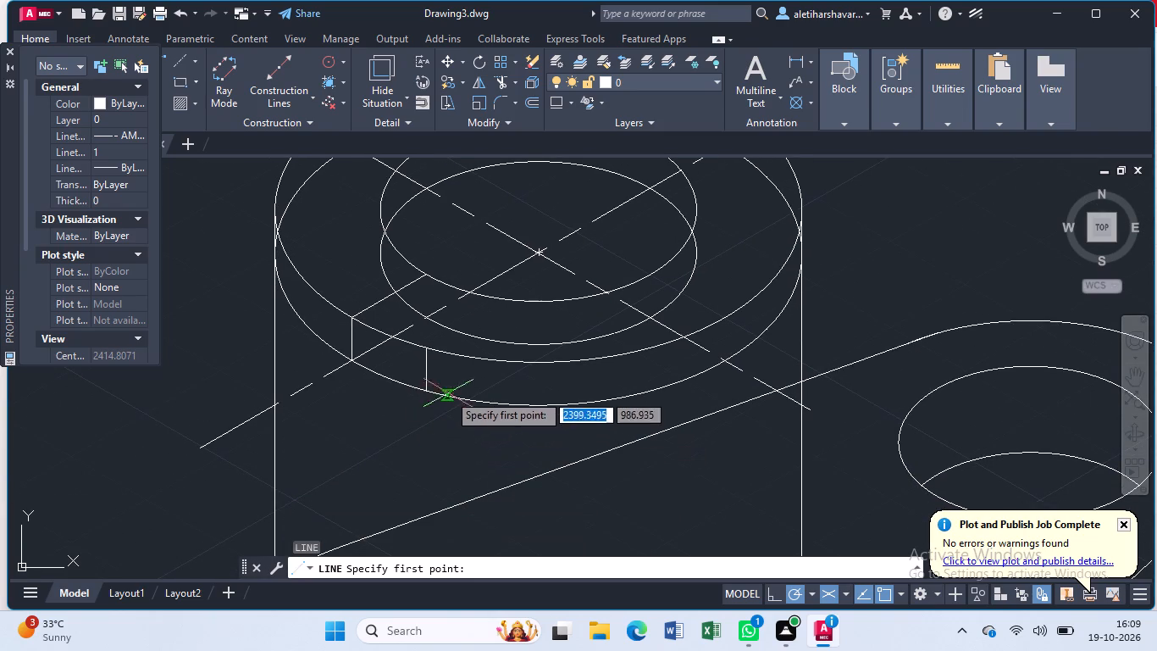
{"action": "left_click", "coordinate": [428, 350]}
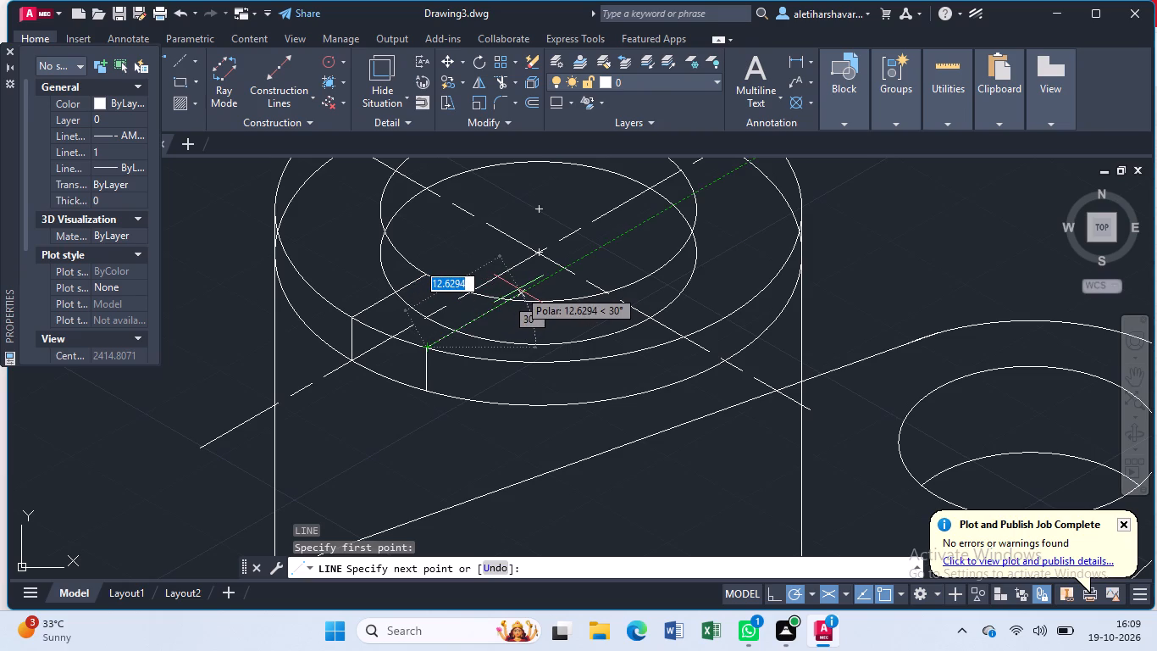
{"action": "left_click", "coordinate": [518, 289]}
{"action": "key", "text": "Escape"}
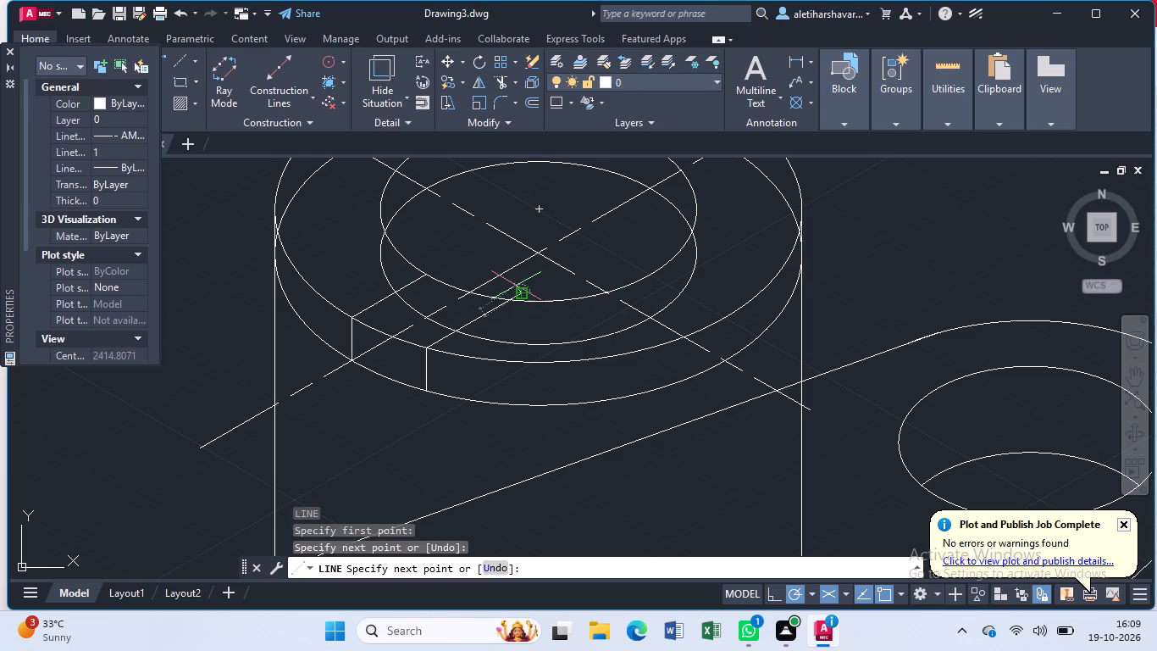
{"action": "type", "text": "tr"}
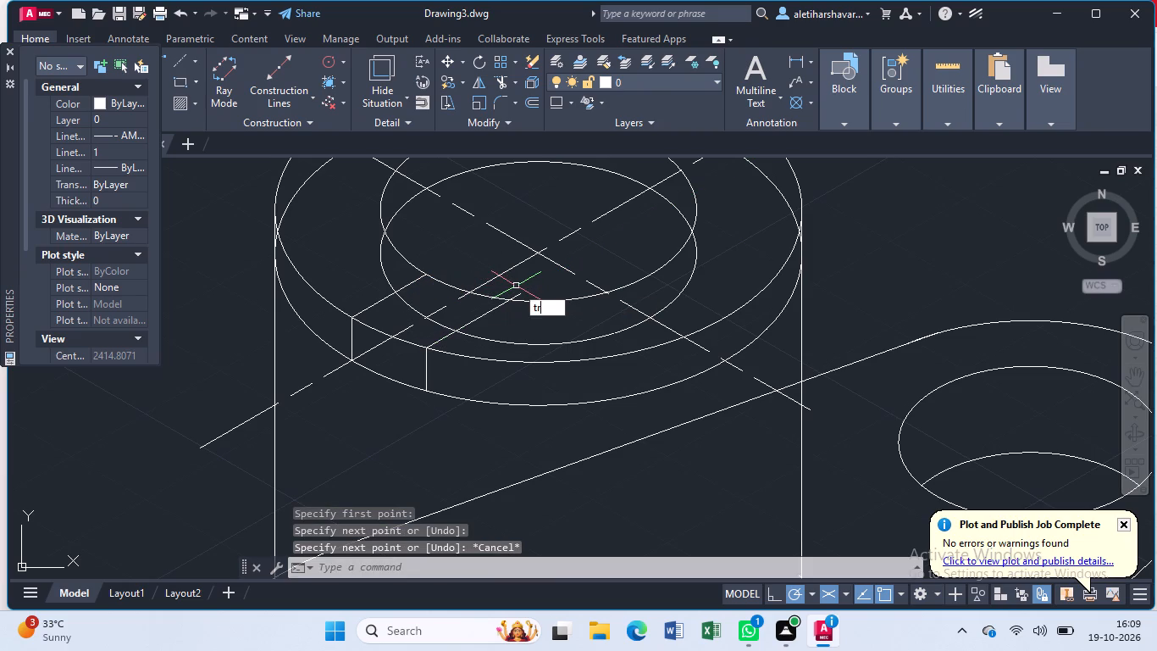
{"action": "key", "text": "Return"}
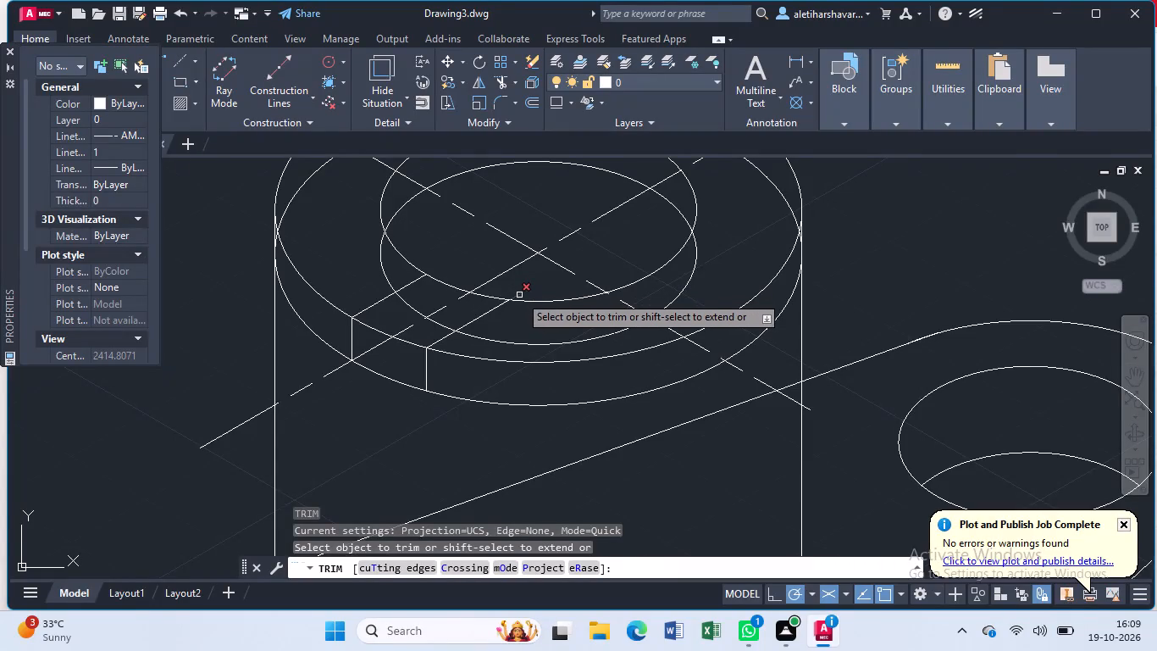
{"action": "left_click", "coordinate": [519, 295]}
{"action": "key", "text": "Escape"}
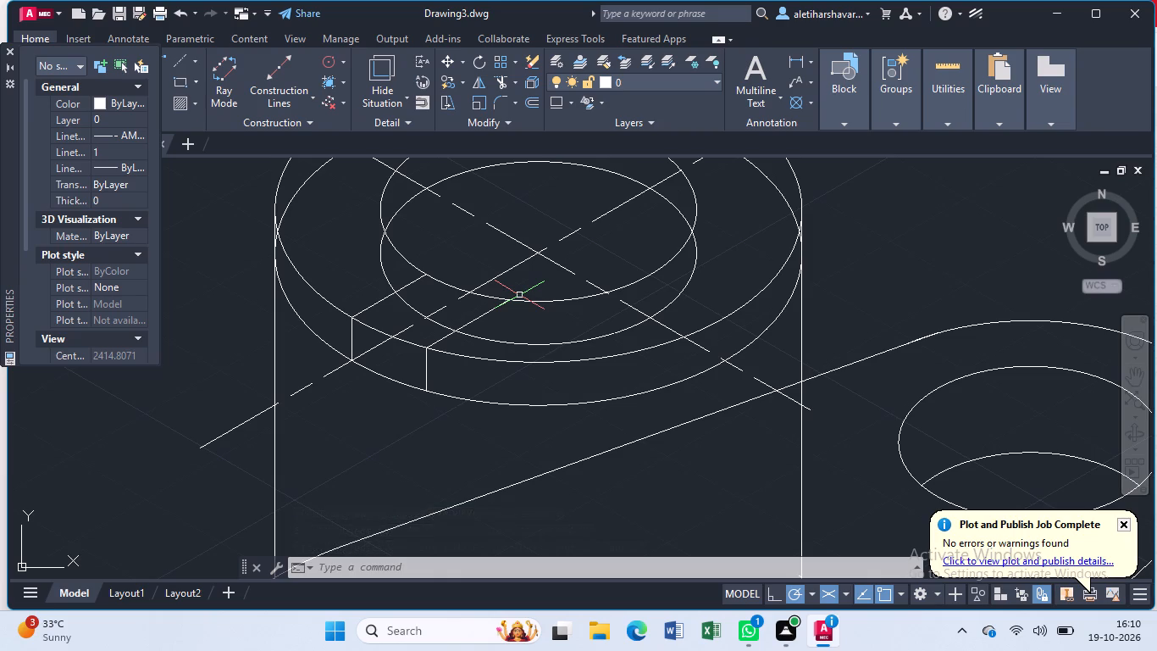
Draw vertical lines downward from the inner ends of the two slot edges, about 6.8 and 9.7 long.
{"action": "key", "text": "l"}
{"action": "key", "text": "Return"}
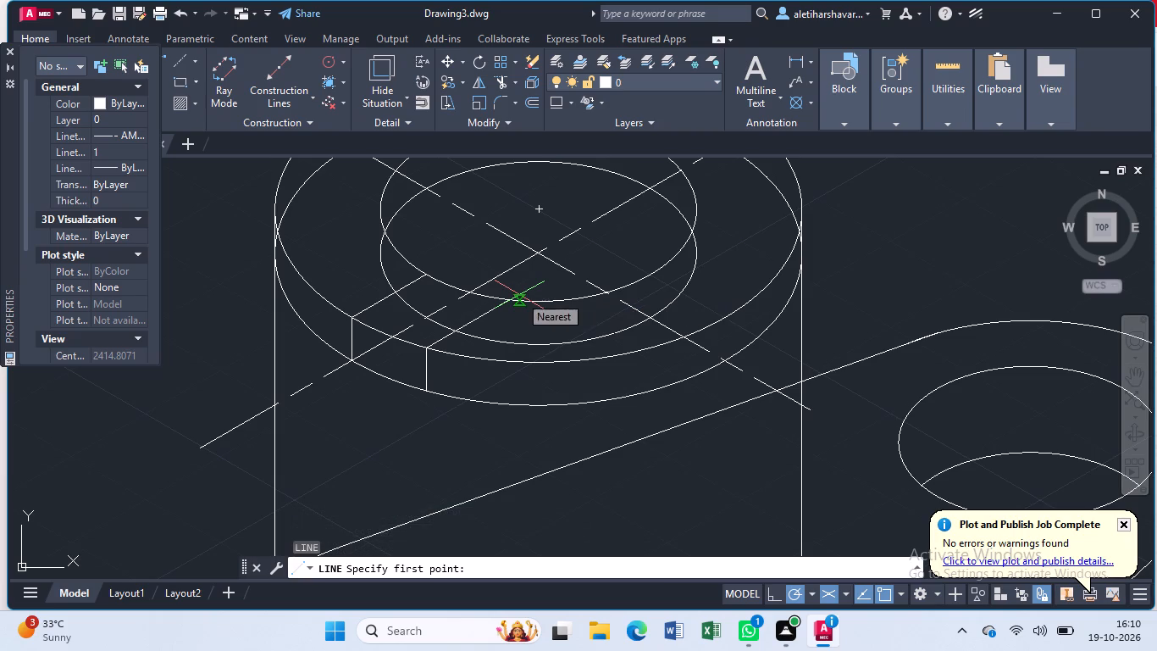
{"action": "left_click", "coordinate": [424, 277]}
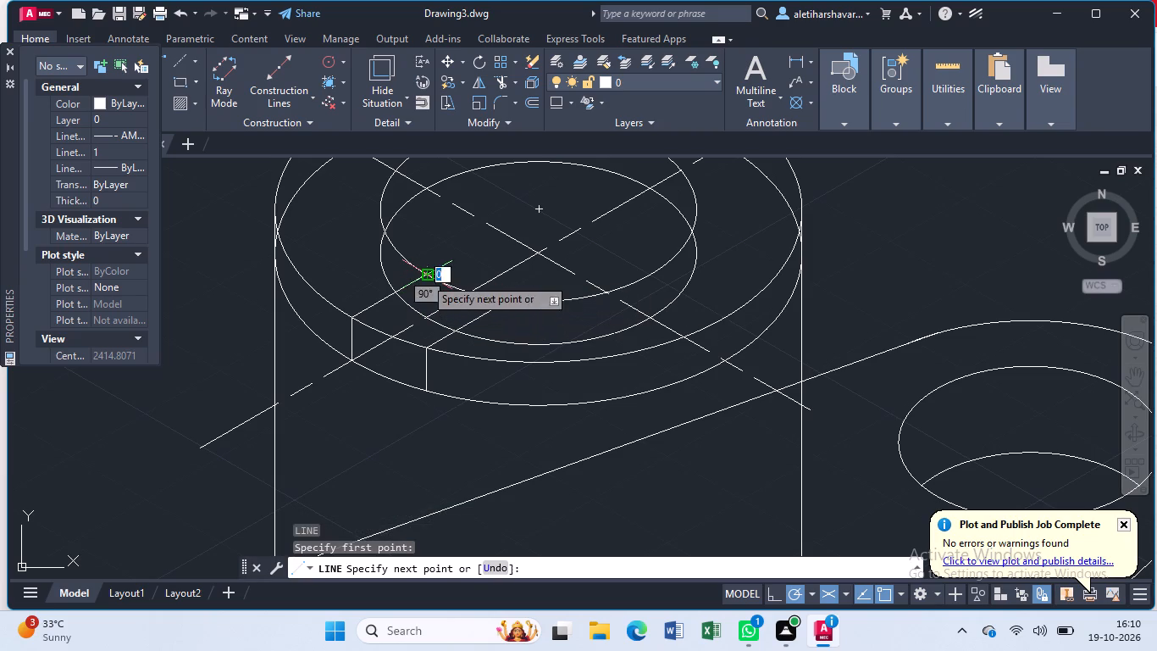
{"action": "left_click", "coordinate": [423, 333]}
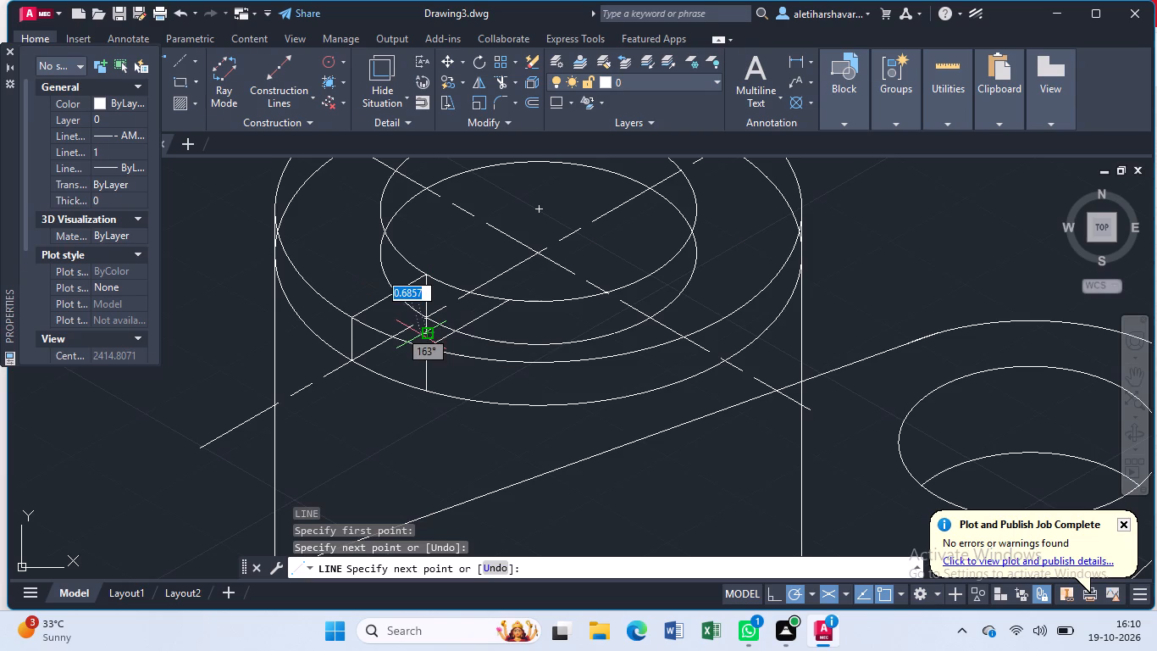
{"action": "key", "text": "Escape"}
{"action": "key", "text": "l"}
{"action": "key", "text": "Return"}
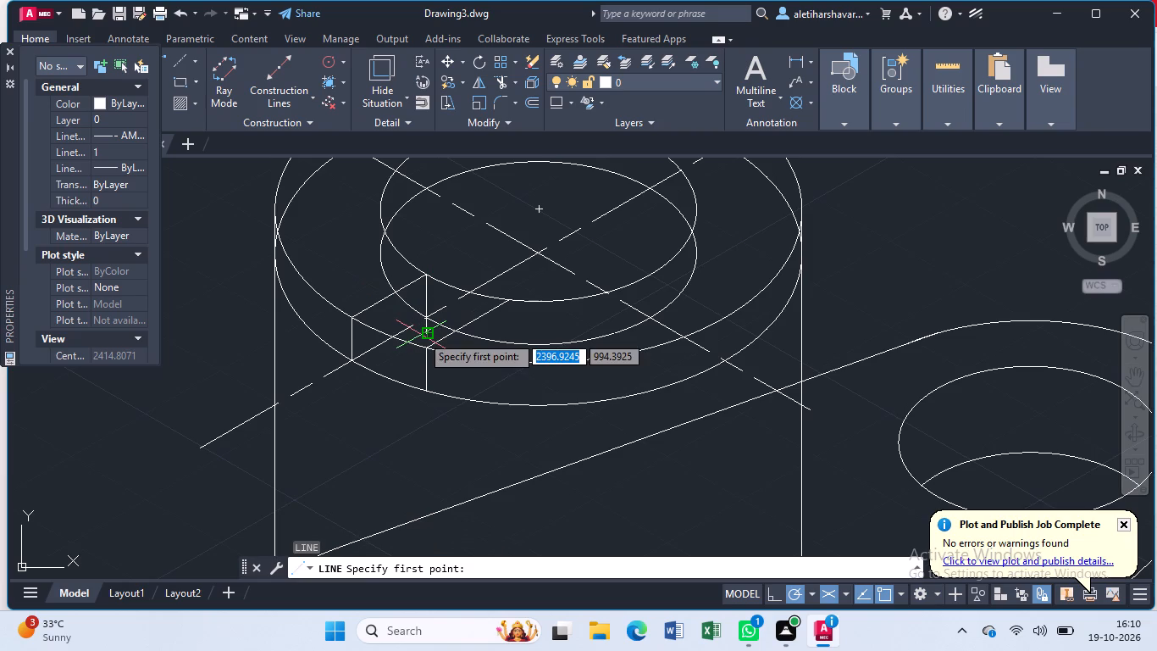
{"action": "left_click", "coordinate": [514, 299]}
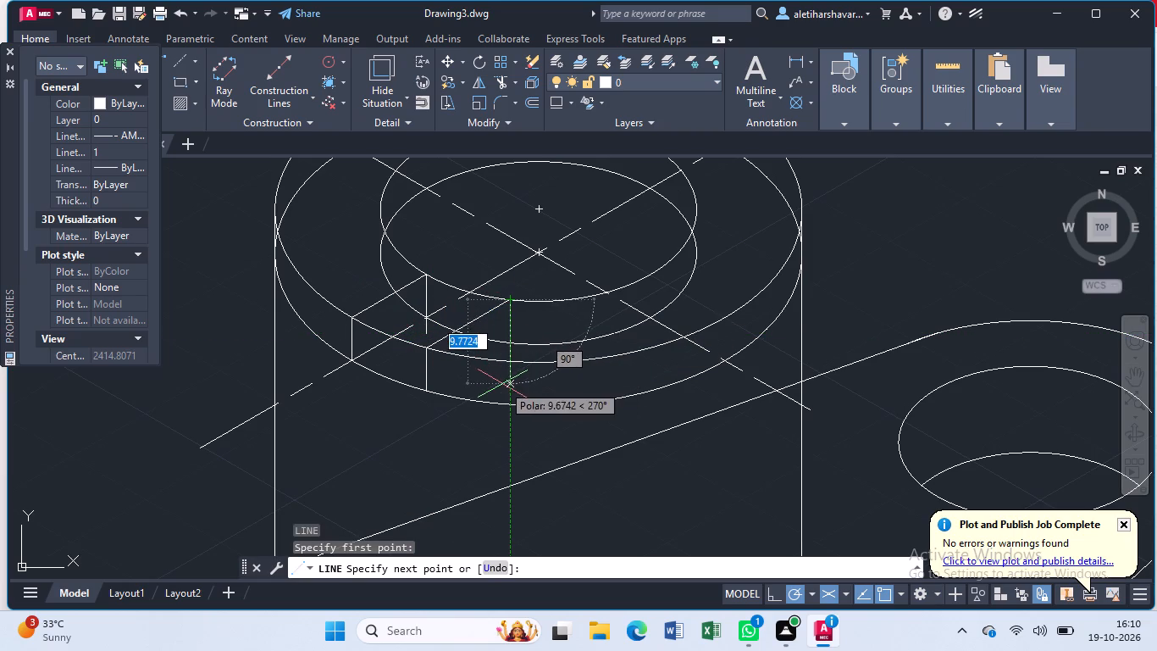
{"action": "left_click", "coordinate": [505, 386]}
{"action": "key", "text": "Escape"}
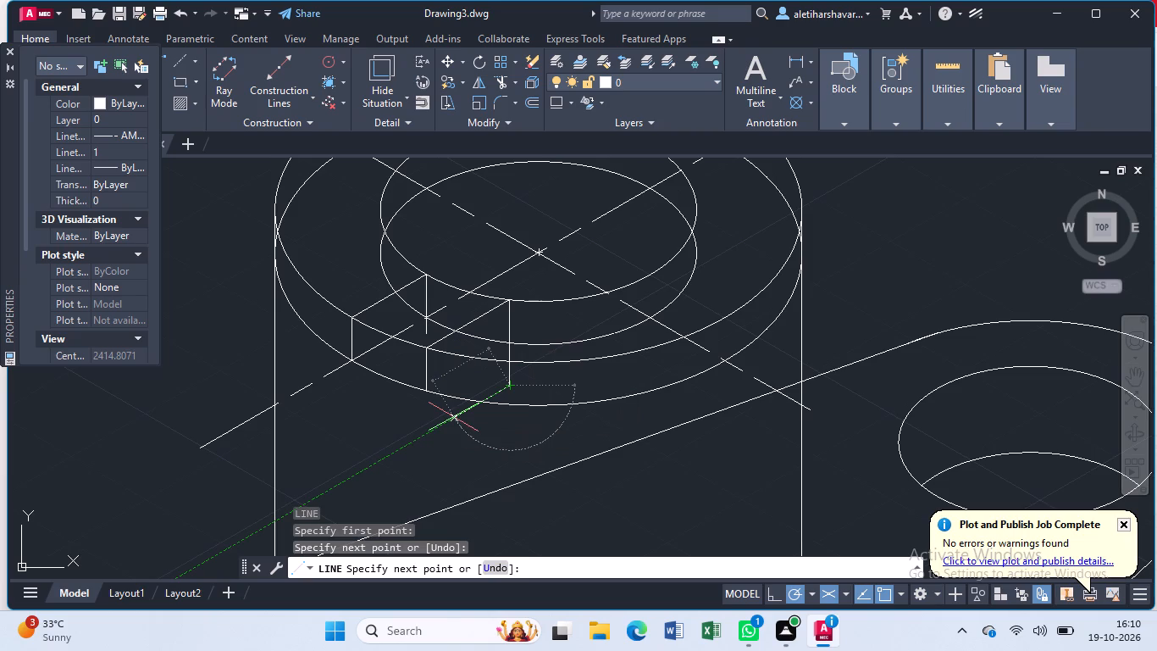
Trim both inner vertical lines back so that they end on the lower inner ellipse.
{"action": "type", "text": "tr"}
{"action": "key", "text": "Return"}
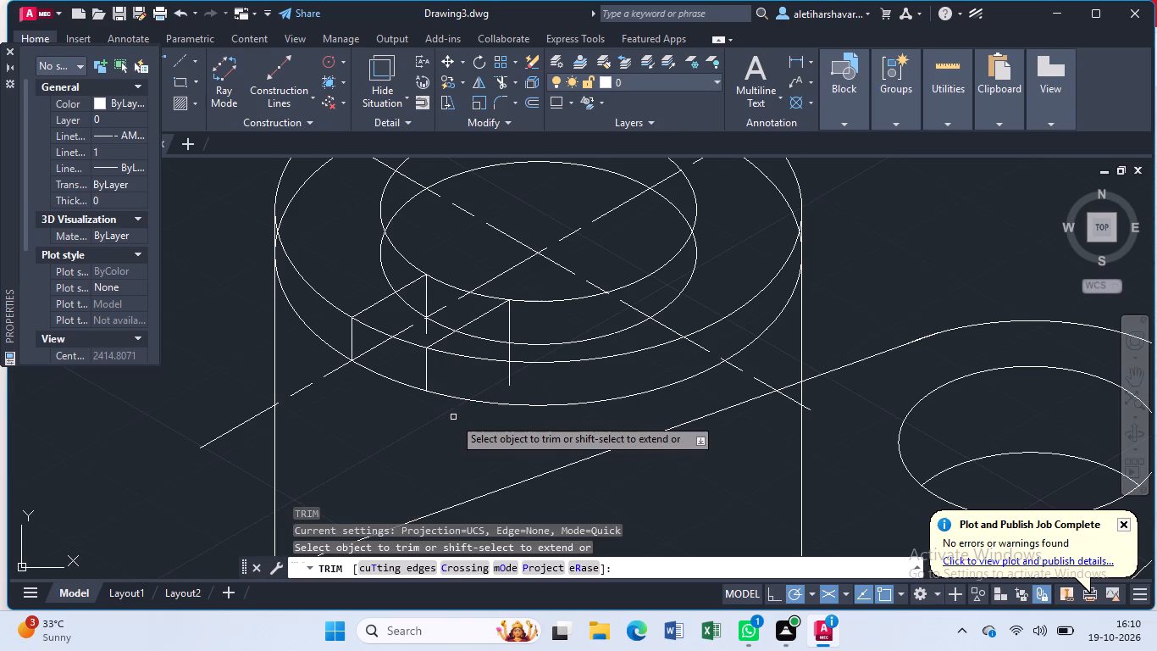
{"action": "left_click", "coordinate": [509, 382]}
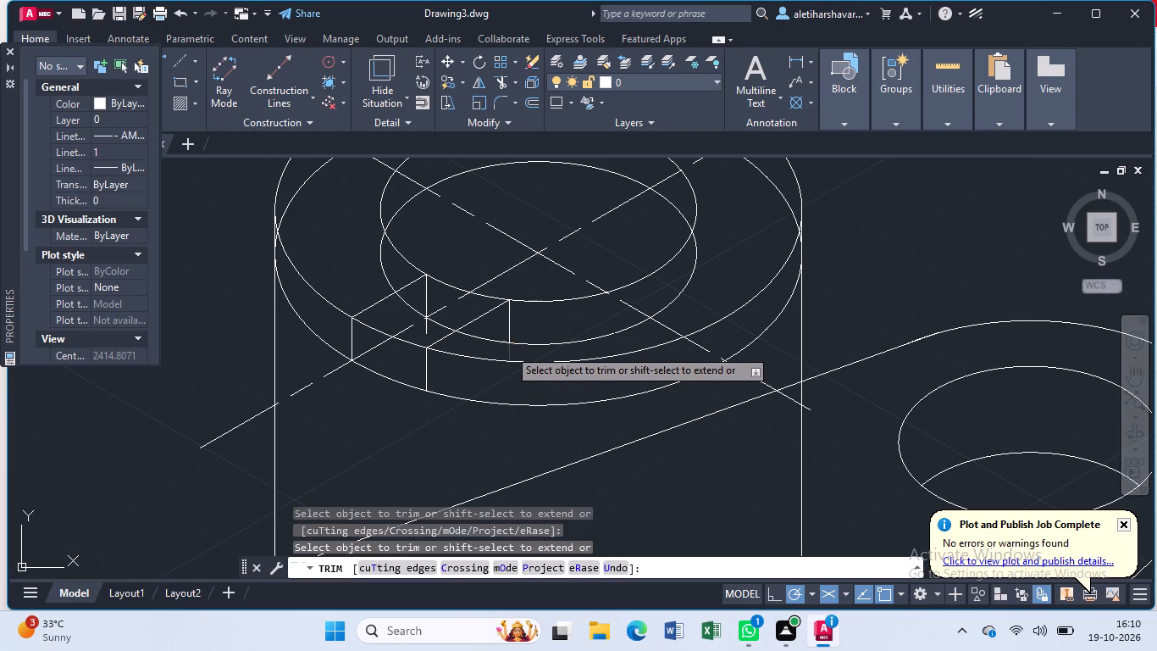
{"action": "left_click", "coordinate": [508, 348]}
{"action": "left_click", "coordinate": [508, 330]}
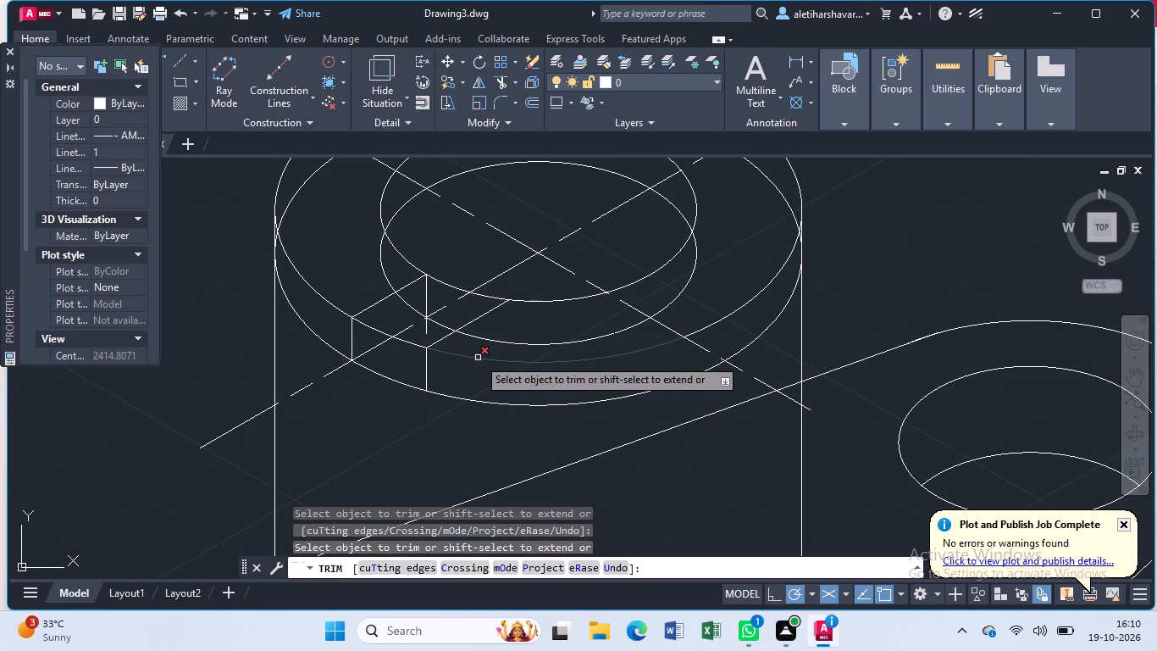
{"action": "key", "text": "ctrl+z"}
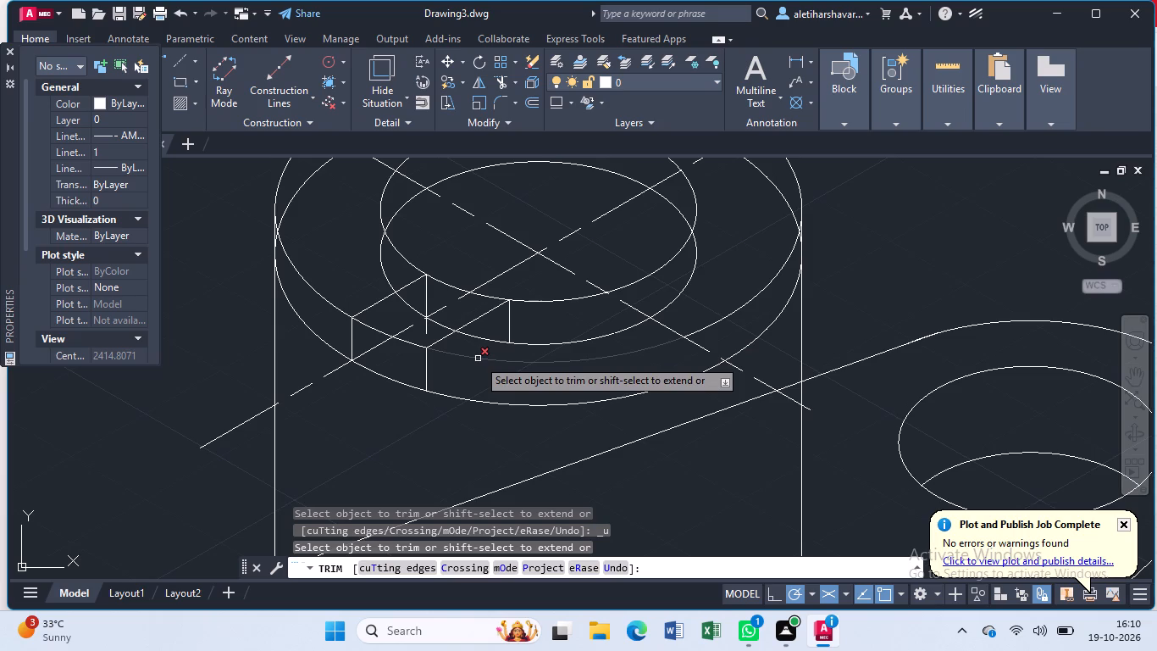
{"action": "left_click", "coordinate": [425, 328]}
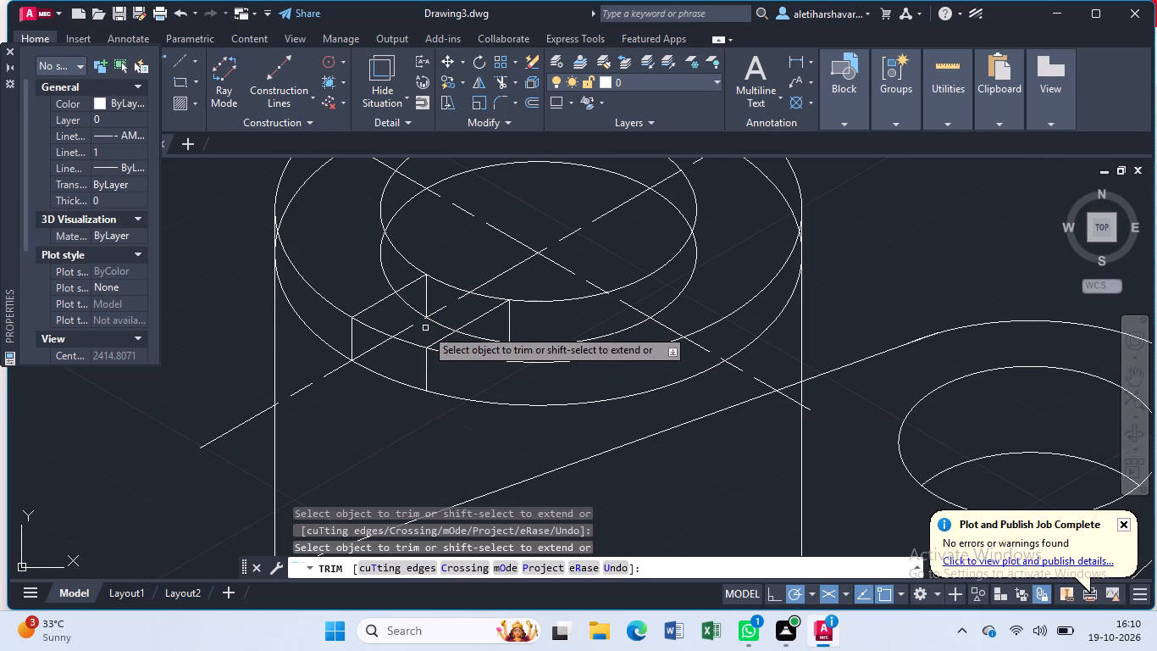
Trim away the upper inner ellipse between the two slot edges.
{"action": "left_click", "coordinate": [457, 287]}
{"action": "left_click", "coordinate": [484, 298]}
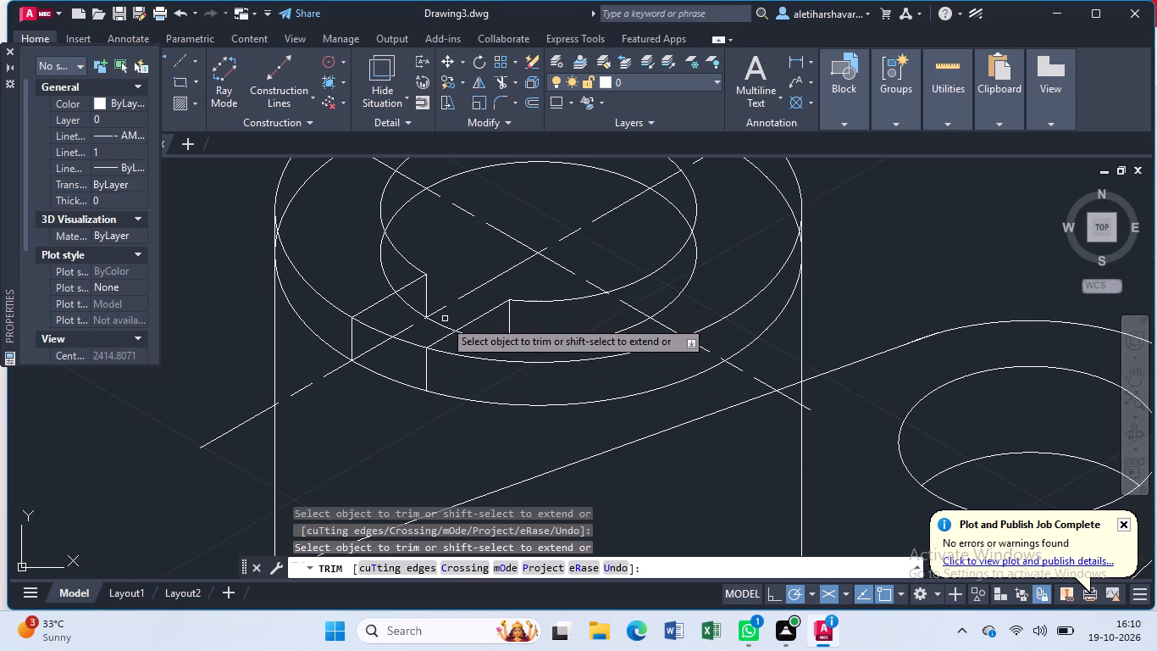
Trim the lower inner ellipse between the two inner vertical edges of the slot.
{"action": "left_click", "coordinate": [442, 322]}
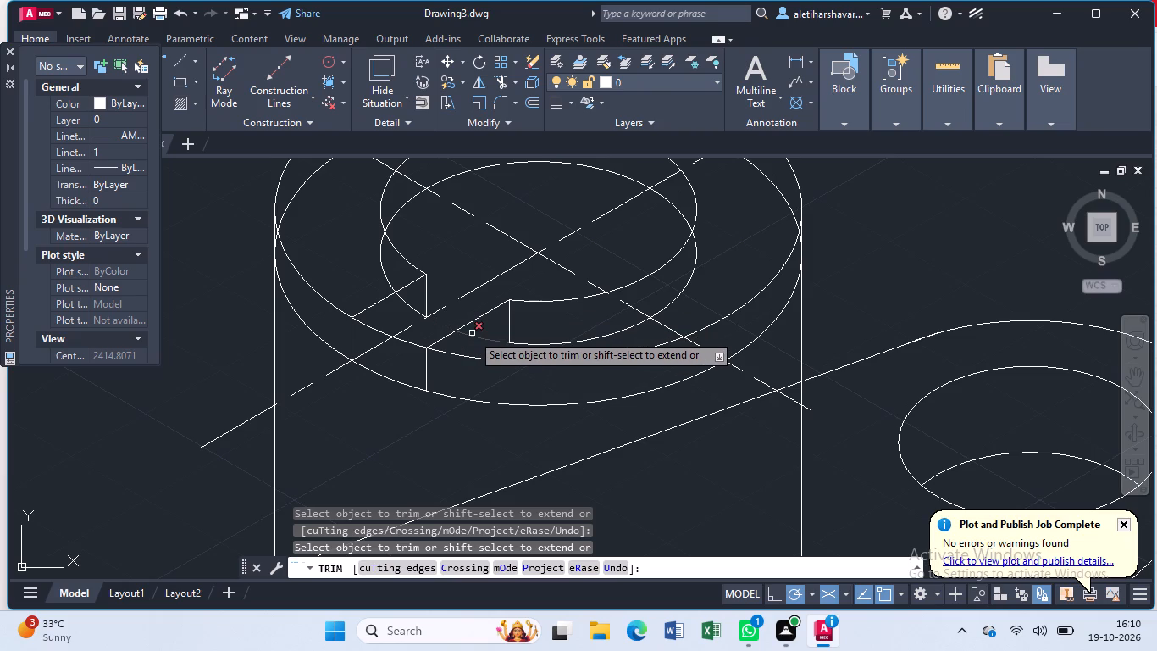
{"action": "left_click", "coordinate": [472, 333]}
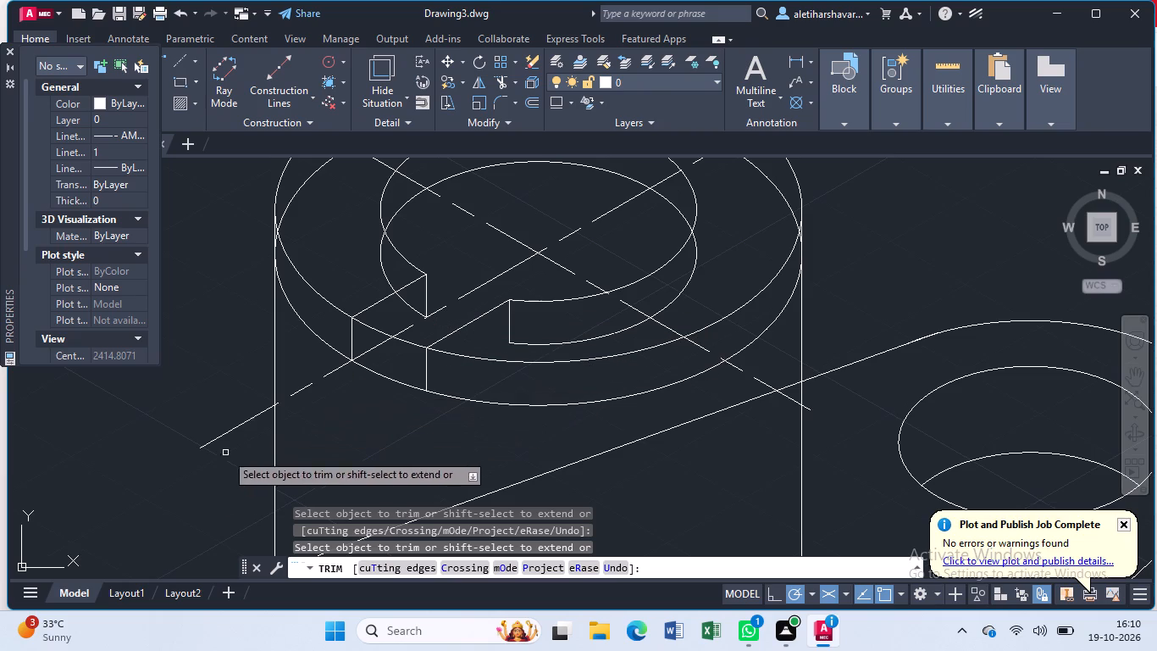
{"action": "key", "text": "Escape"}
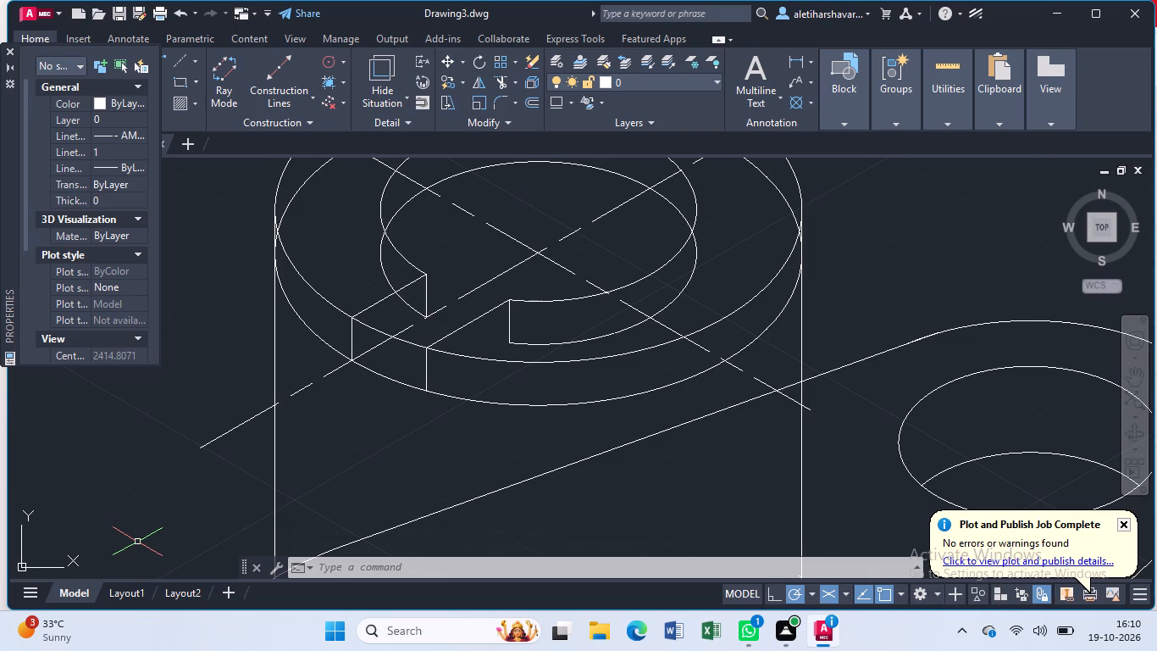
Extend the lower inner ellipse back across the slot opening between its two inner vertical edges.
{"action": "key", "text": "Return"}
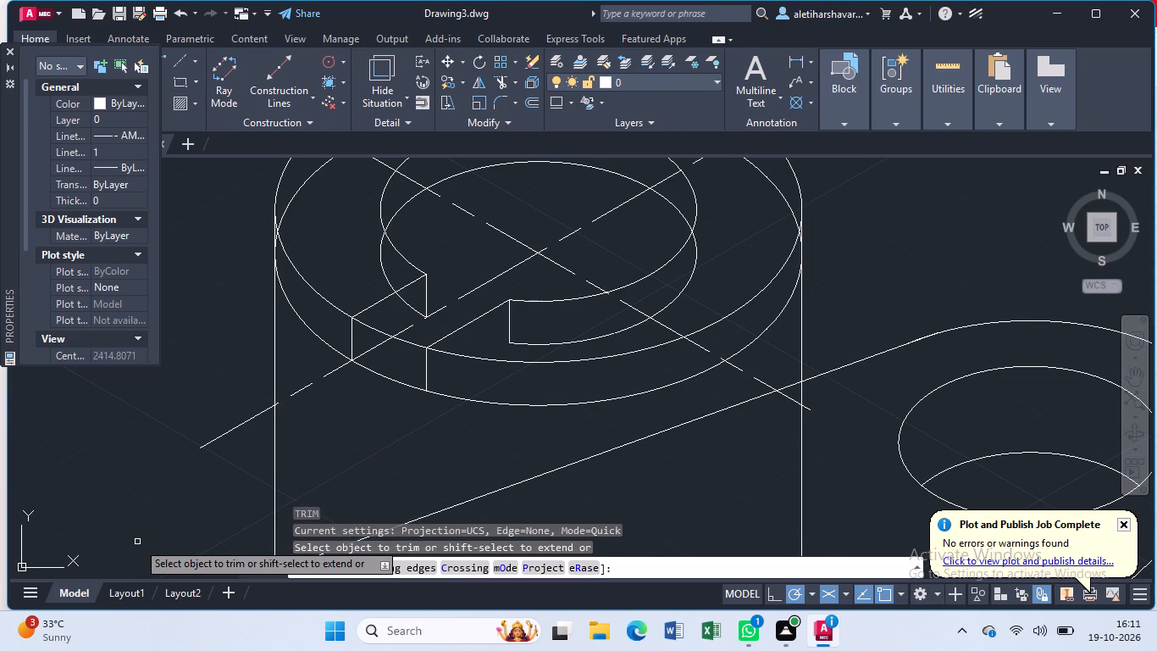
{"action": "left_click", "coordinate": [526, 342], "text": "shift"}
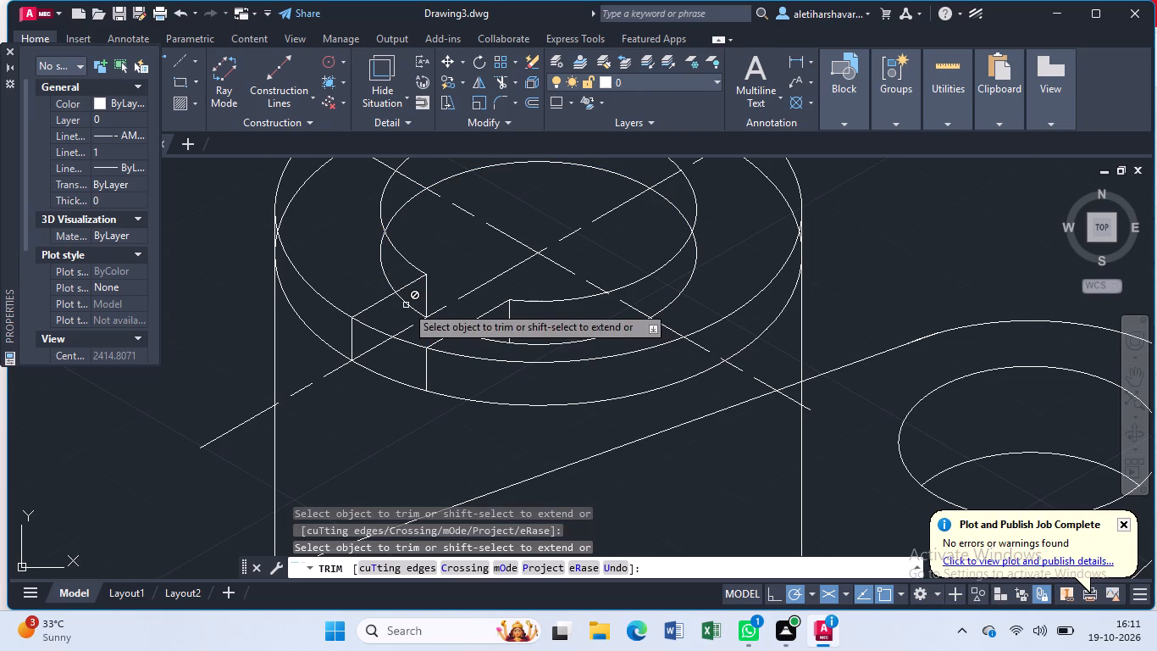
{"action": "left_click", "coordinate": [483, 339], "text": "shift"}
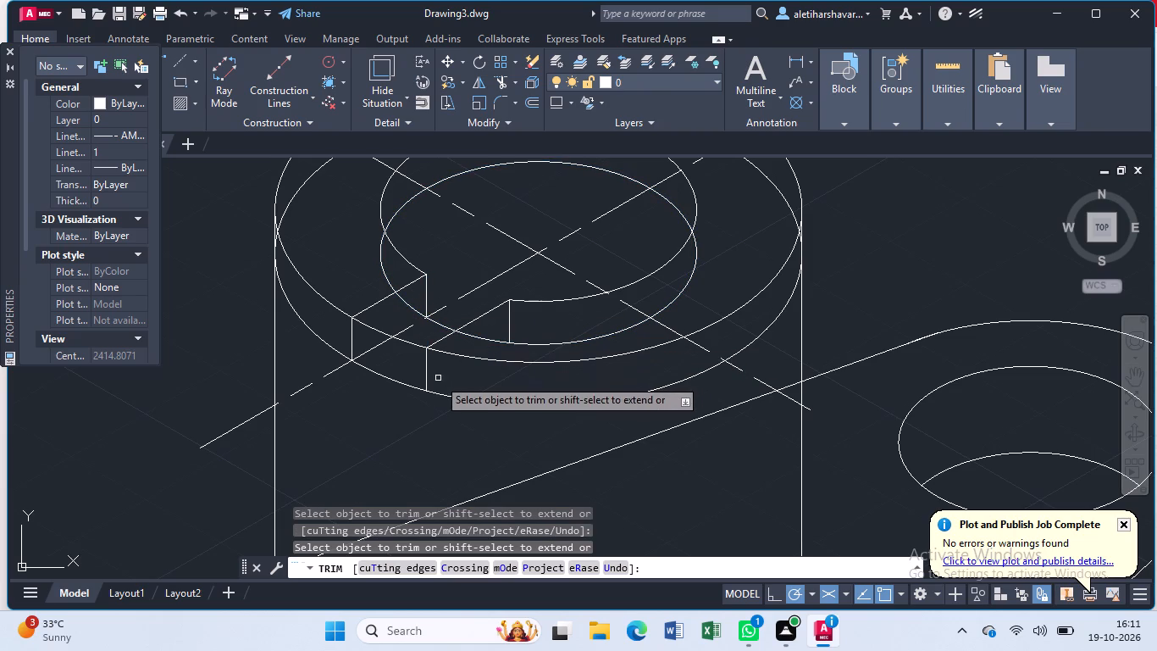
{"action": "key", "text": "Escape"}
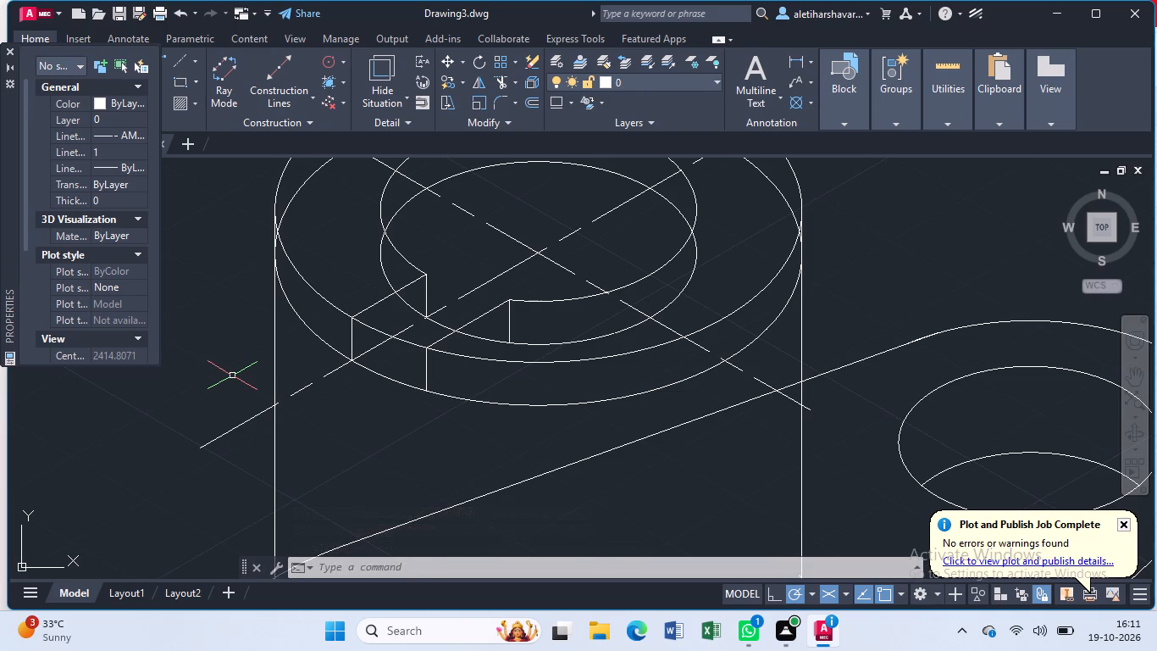
Trim away the upper outer ellipse between the two slot edges, on both sides of the centre line.
{"action": "key", "text": "Return"}
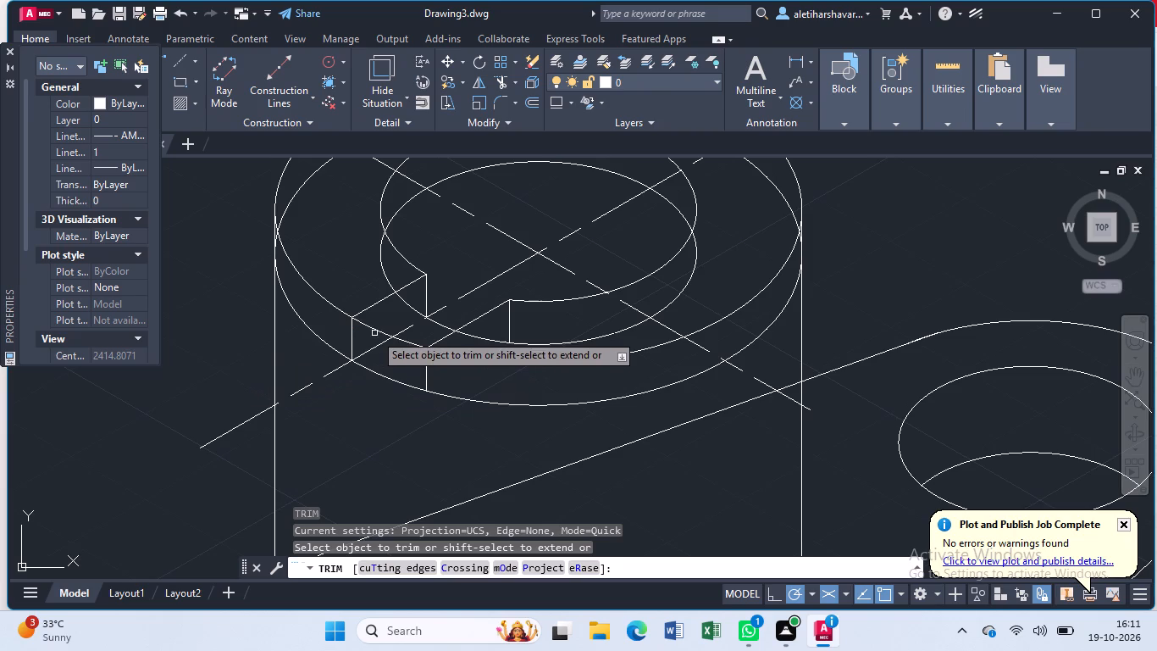
{"action": "left_click", "coordinate": [378, 329]}
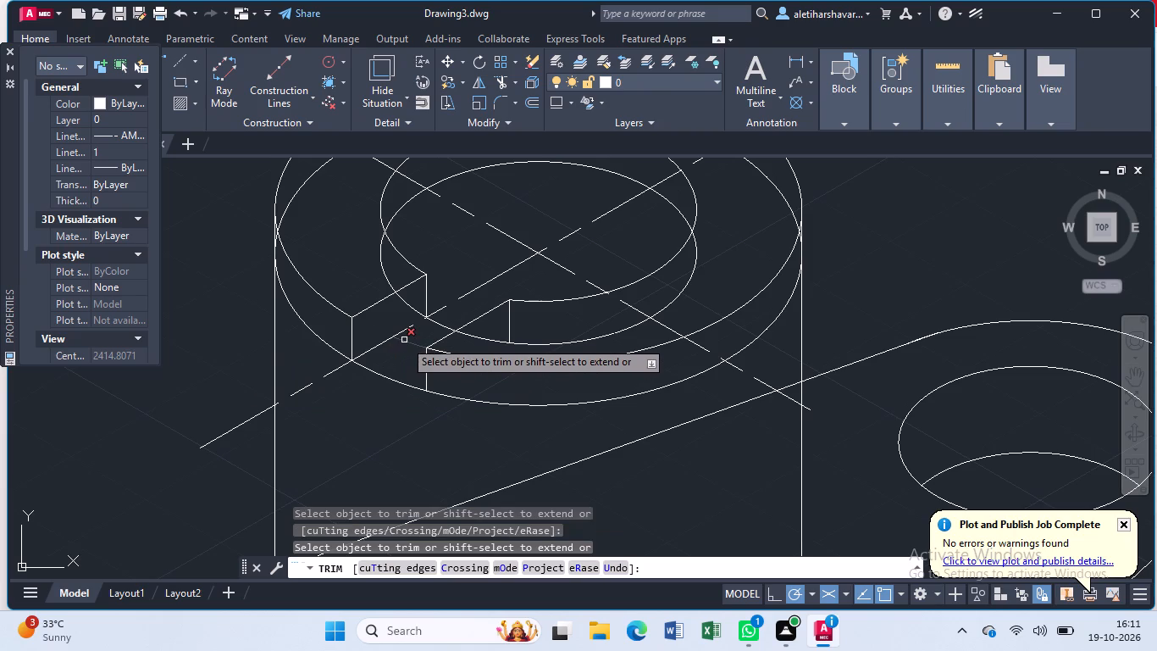
{"action": "left_click", "coordinate": [404, 340]}
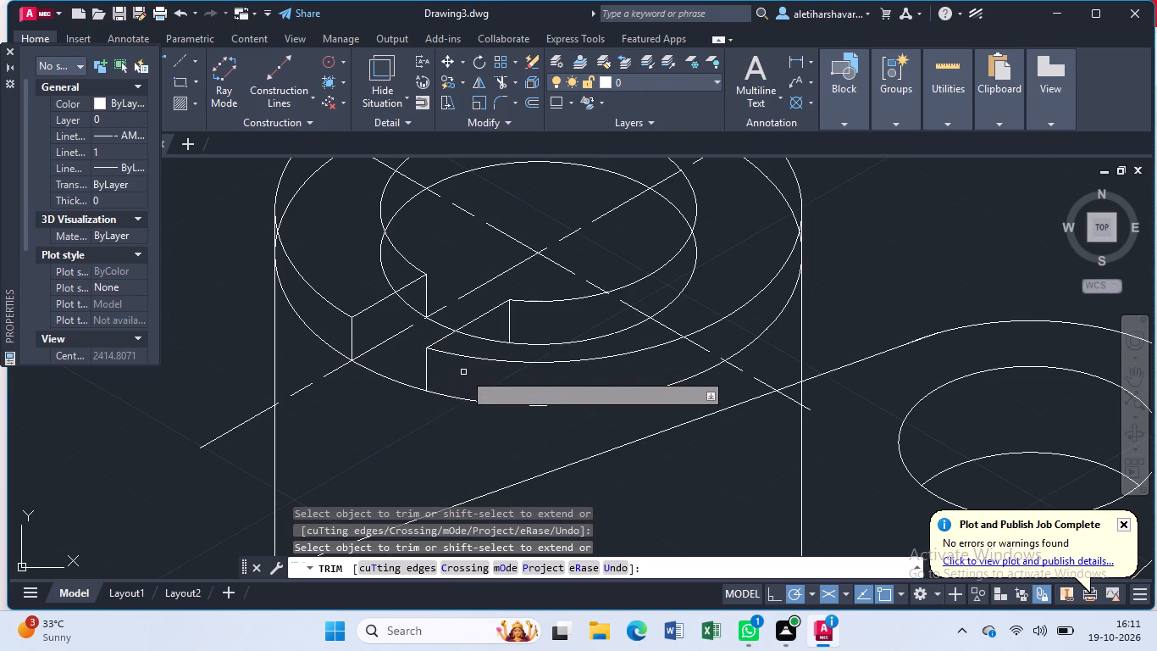
{"action": "key", "text": "Escape"}
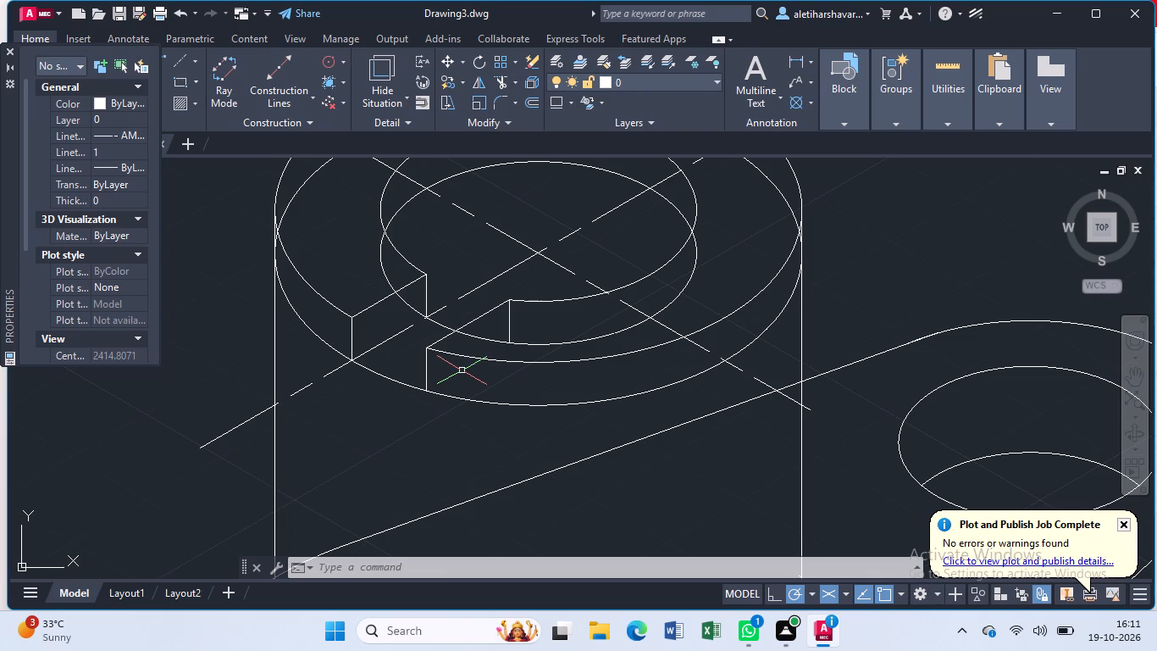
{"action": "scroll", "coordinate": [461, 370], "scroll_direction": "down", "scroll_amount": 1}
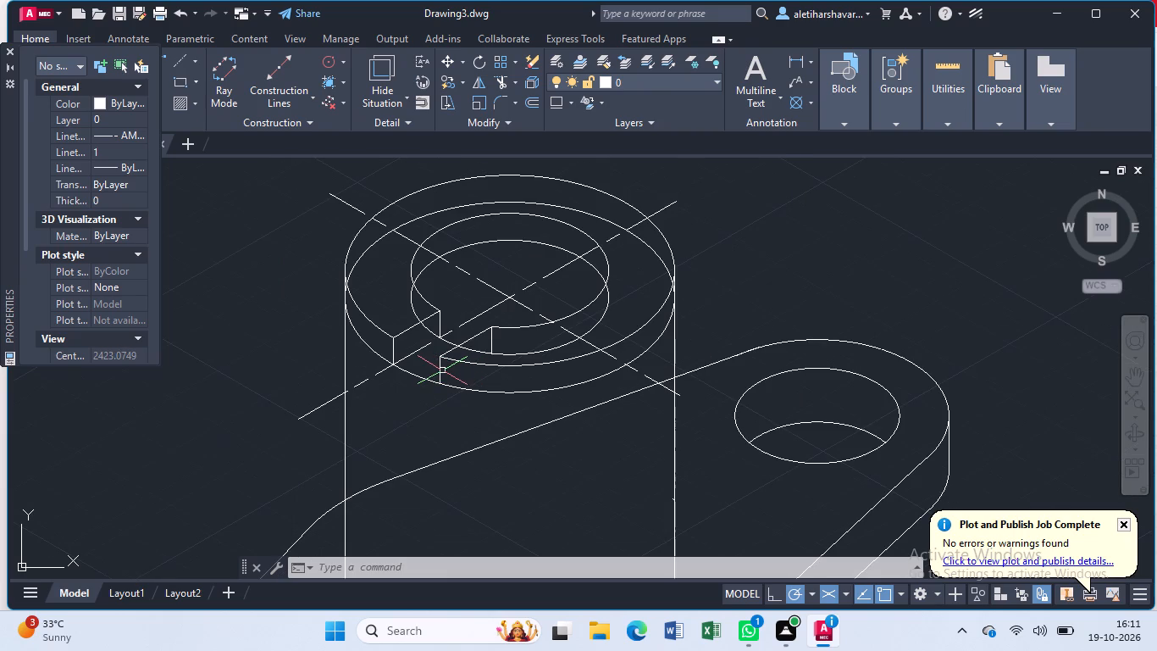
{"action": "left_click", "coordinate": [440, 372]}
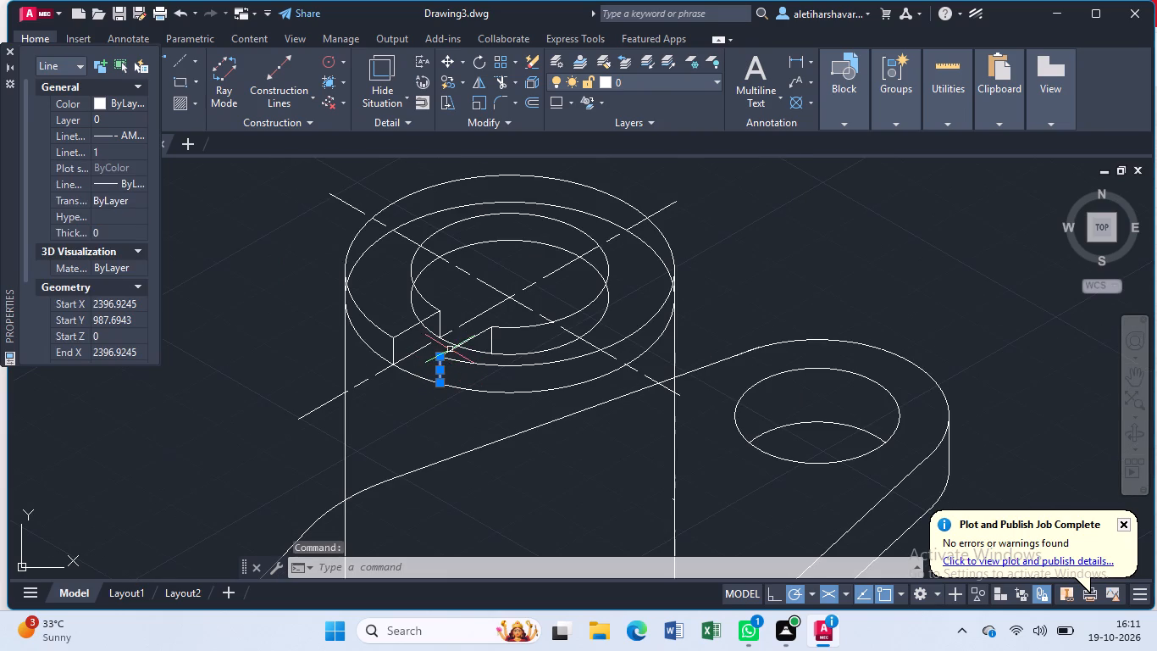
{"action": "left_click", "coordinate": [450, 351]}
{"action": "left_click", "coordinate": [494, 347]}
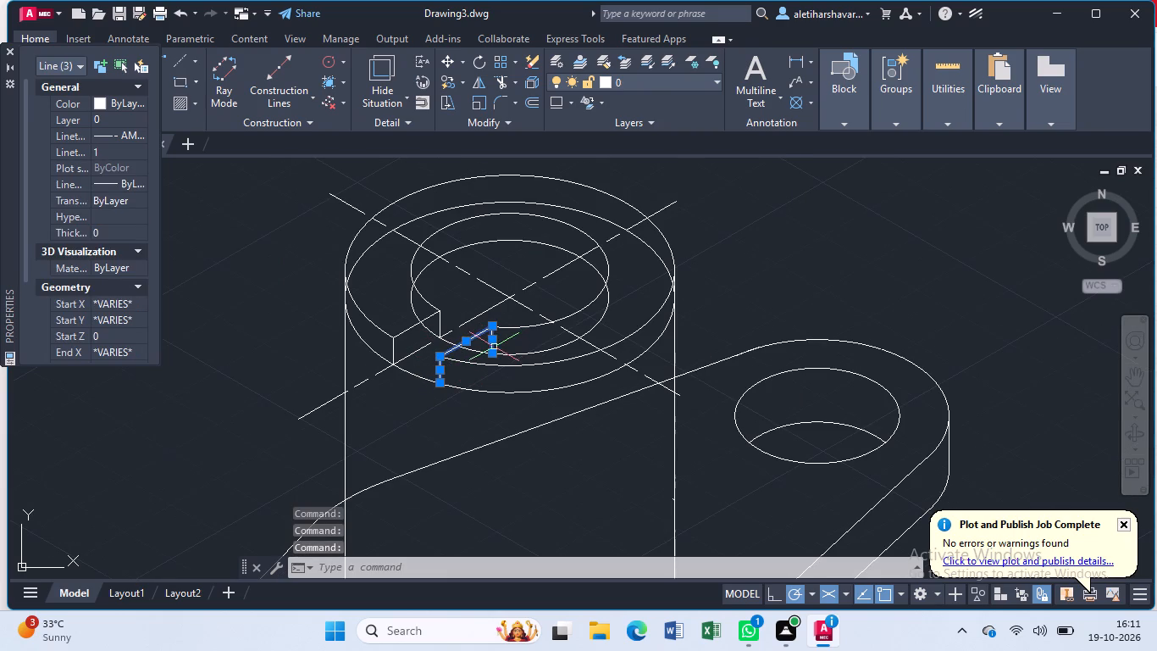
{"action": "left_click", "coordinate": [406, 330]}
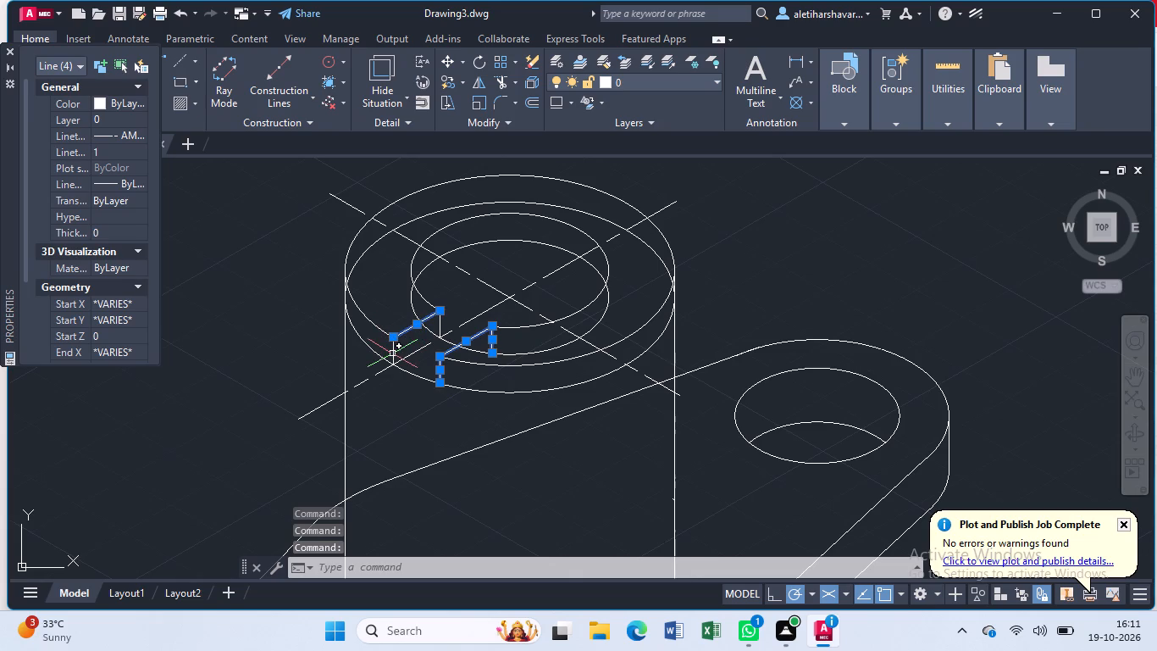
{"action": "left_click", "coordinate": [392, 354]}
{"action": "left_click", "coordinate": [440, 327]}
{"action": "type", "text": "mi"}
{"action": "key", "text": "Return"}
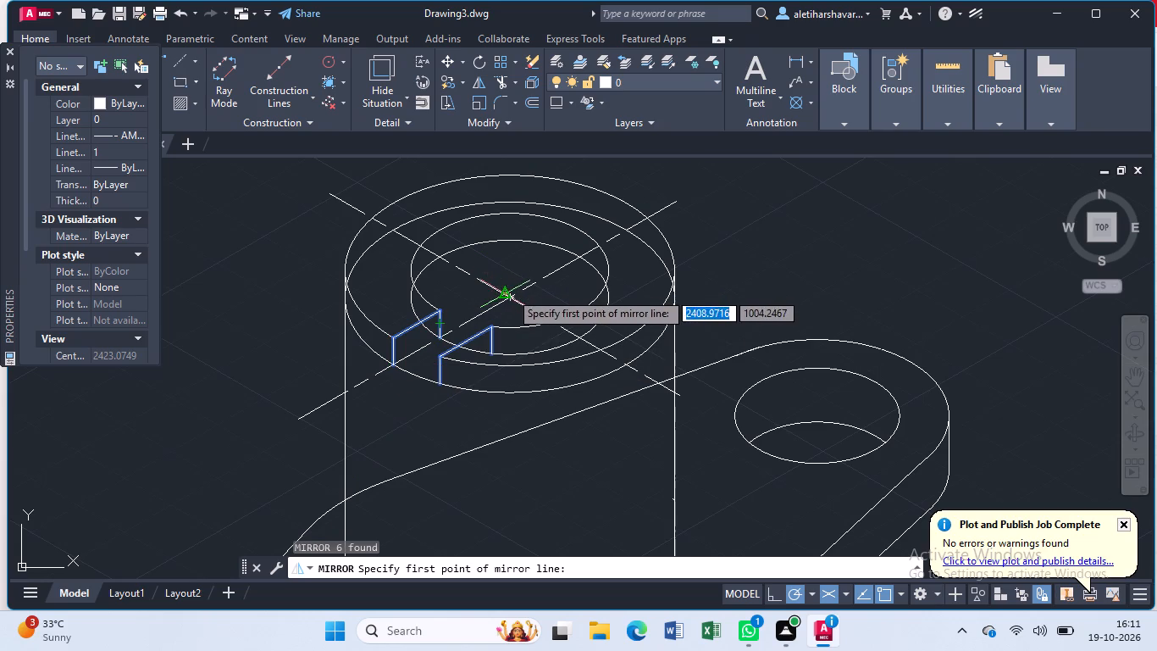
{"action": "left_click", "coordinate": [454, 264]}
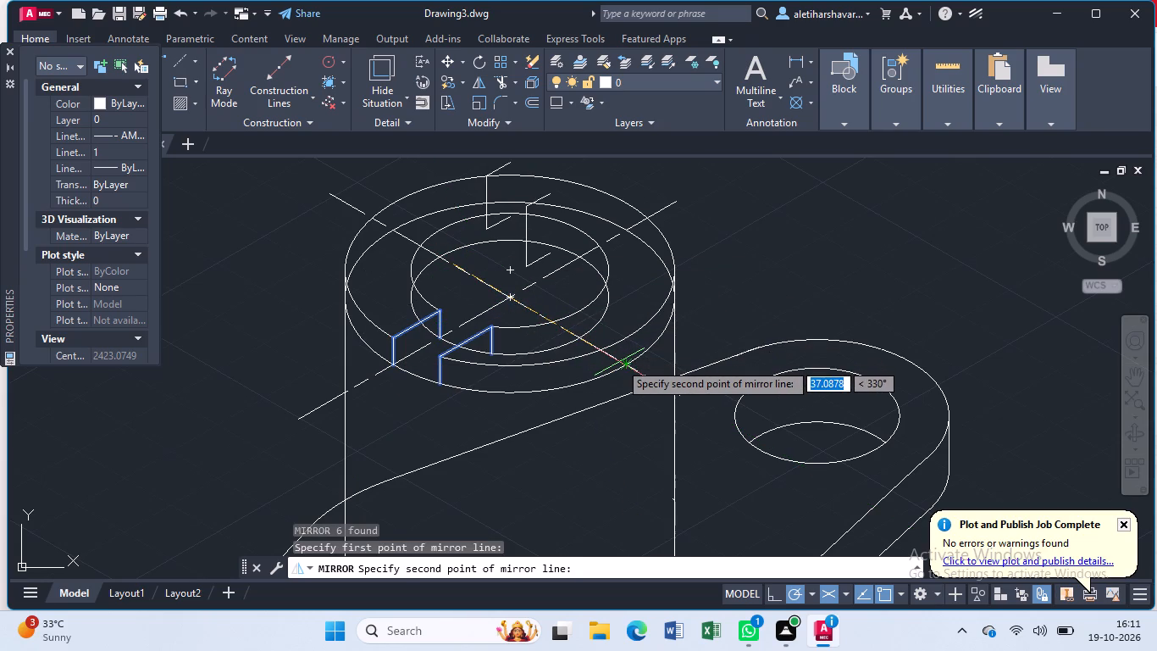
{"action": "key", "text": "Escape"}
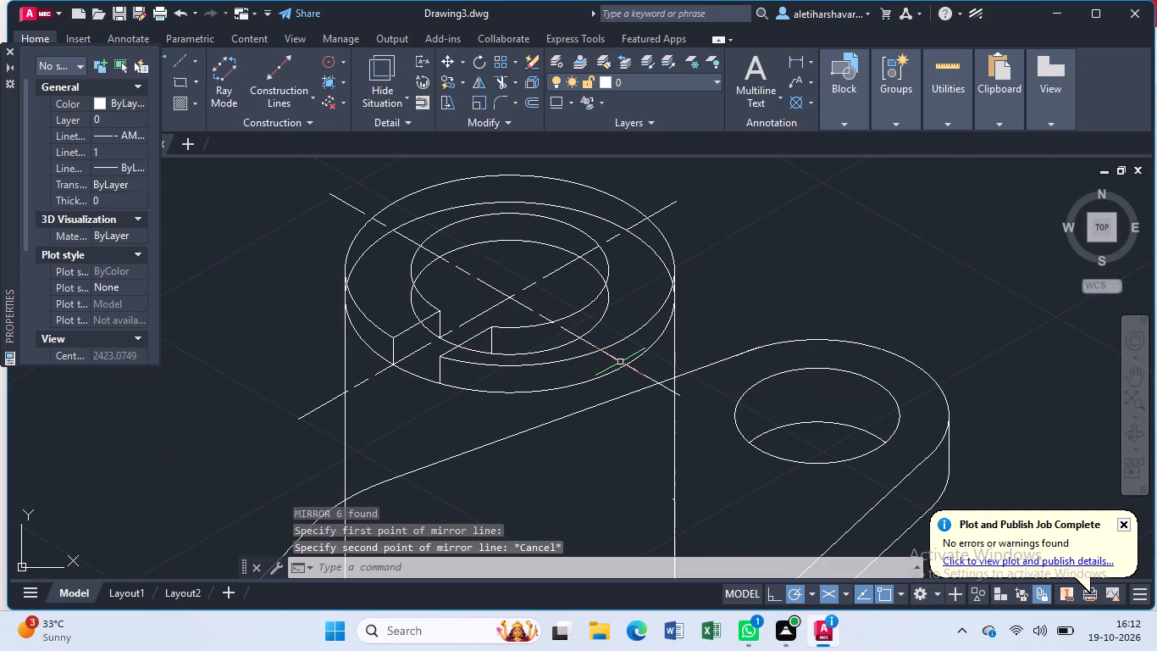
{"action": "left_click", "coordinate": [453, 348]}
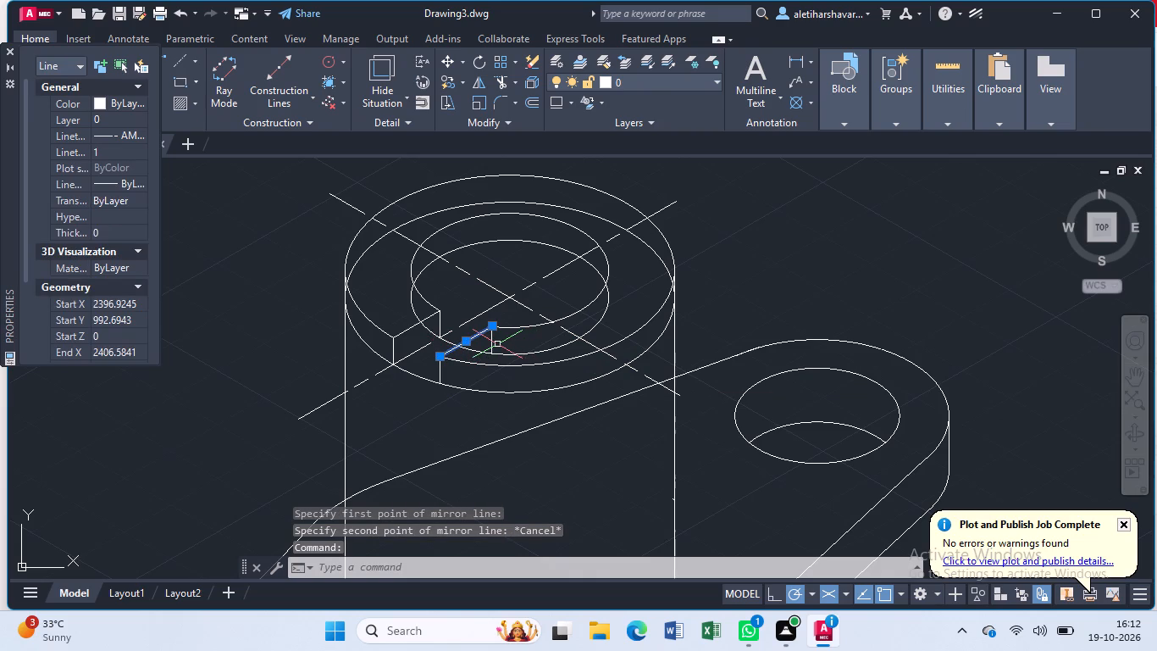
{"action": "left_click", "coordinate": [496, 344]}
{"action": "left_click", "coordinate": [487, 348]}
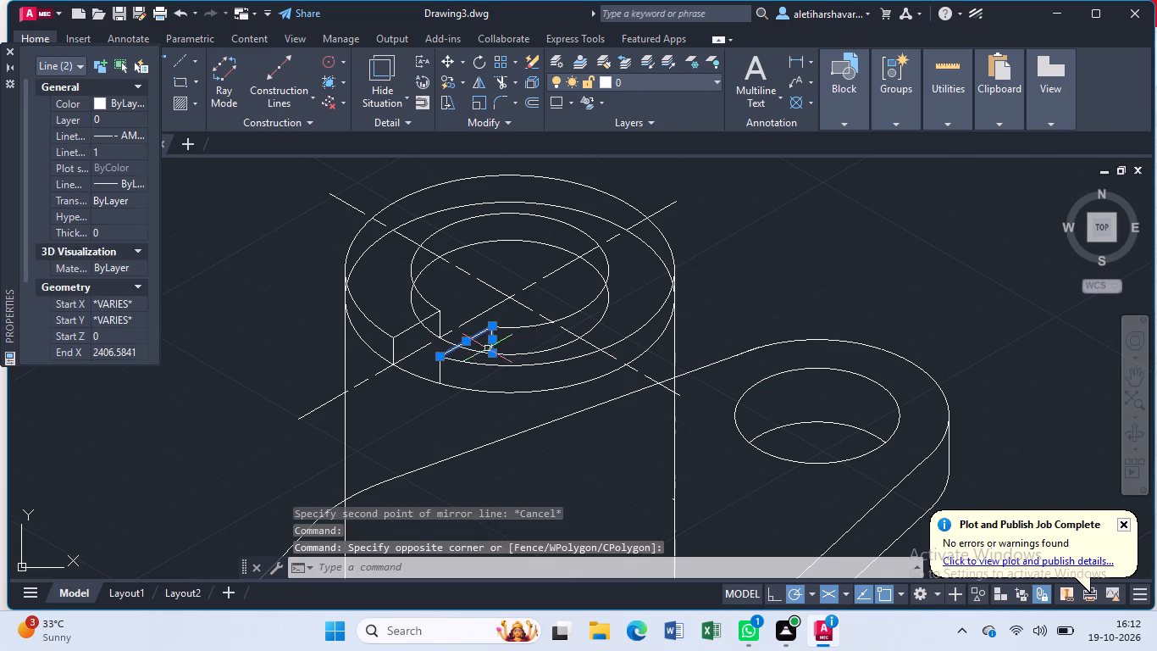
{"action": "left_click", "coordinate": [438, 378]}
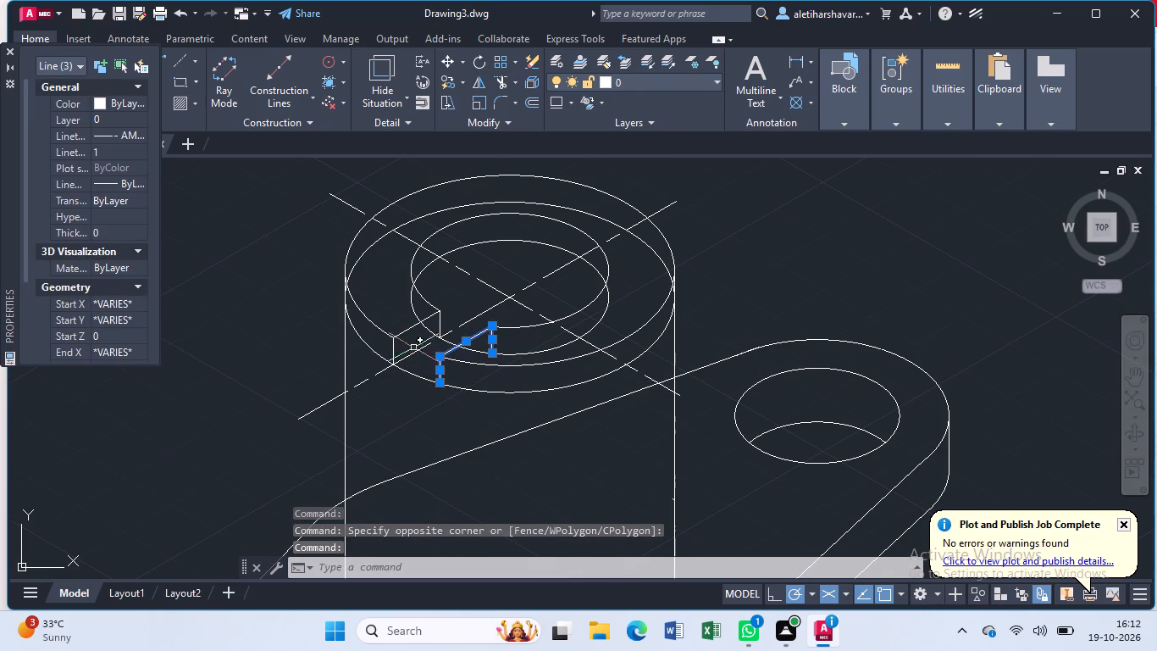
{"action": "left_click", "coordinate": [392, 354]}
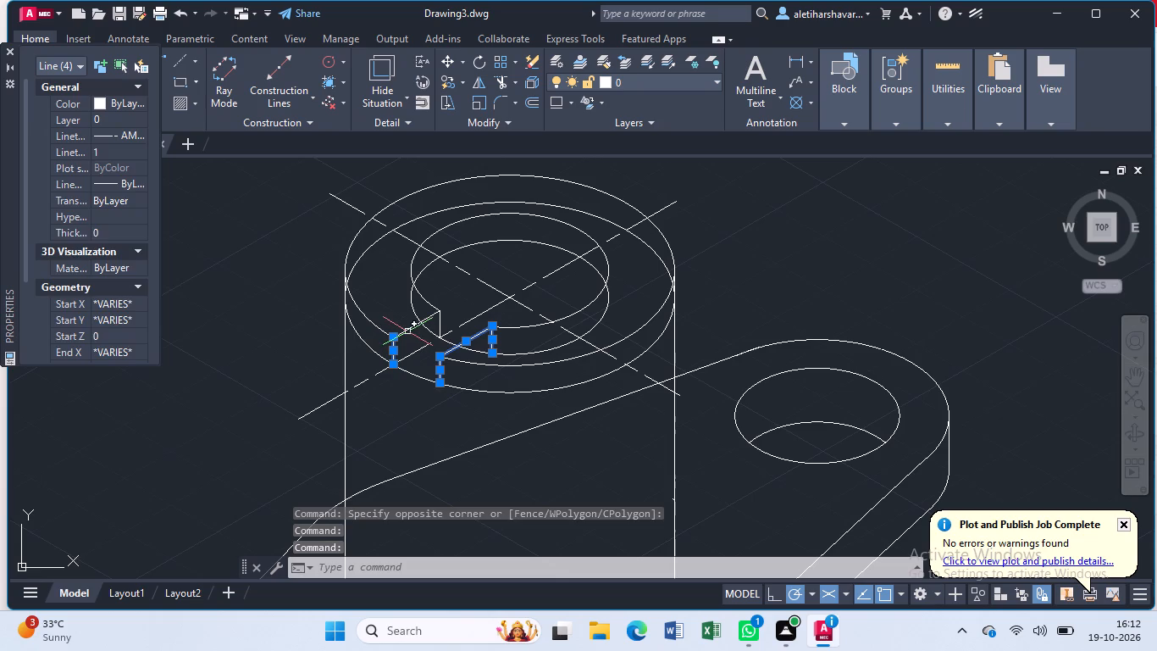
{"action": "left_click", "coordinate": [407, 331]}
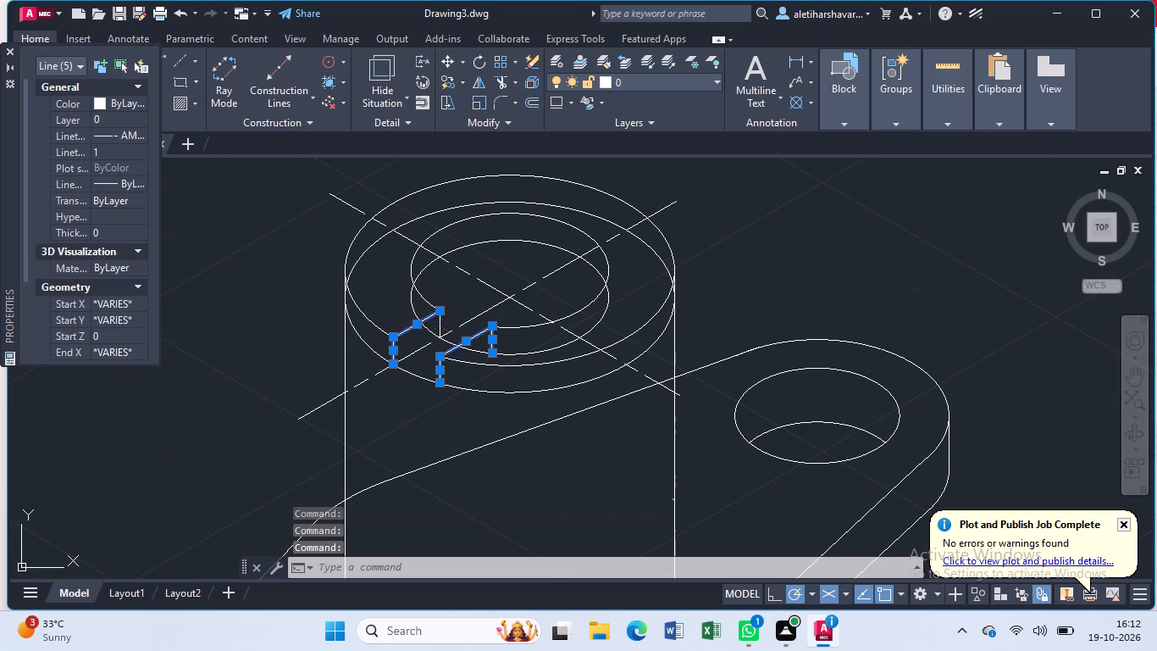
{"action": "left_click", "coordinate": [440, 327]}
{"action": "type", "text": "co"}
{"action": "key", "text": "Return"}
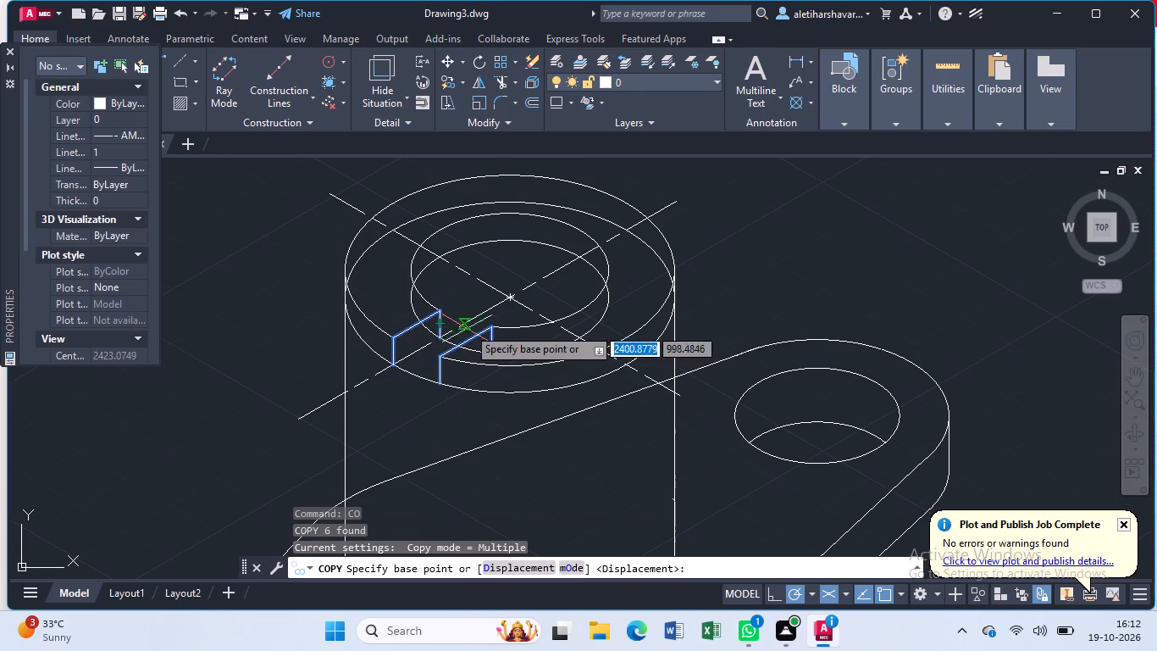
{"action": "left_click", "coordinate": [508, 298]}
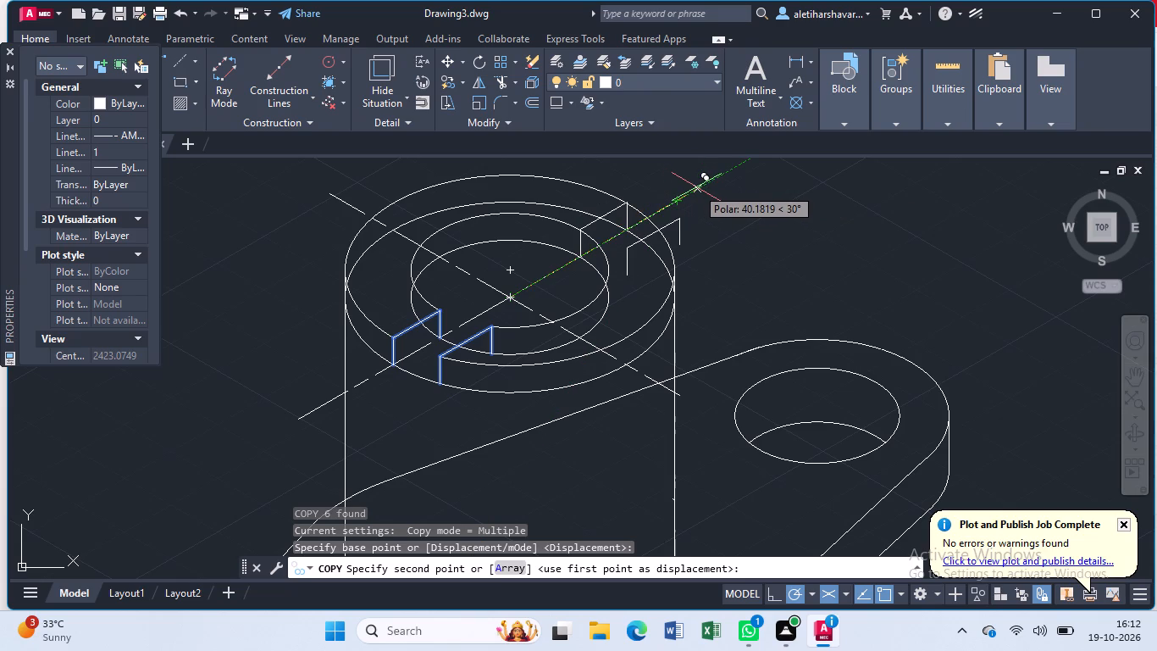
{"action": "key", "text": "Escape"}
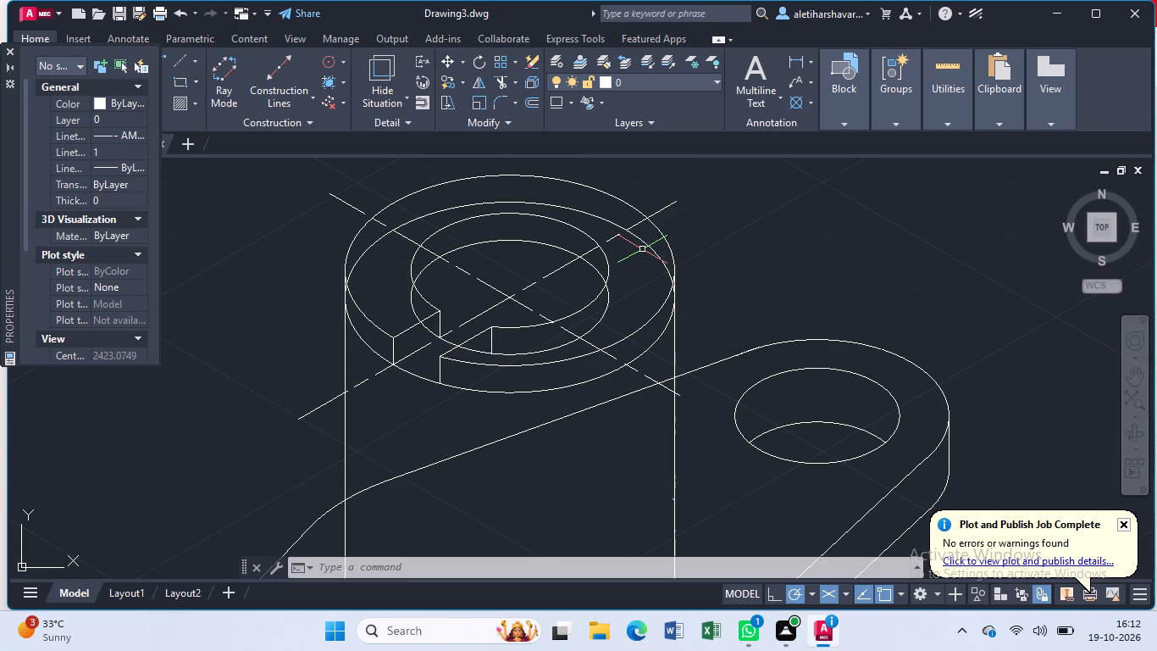
Draw a vertical line down from where the centre line meets the upper outer ellipse's upper-left side, trimming it at the lower outer ellipse.
{"action": "key", "text": "l"}
{"action": "key", "text": "Return"}
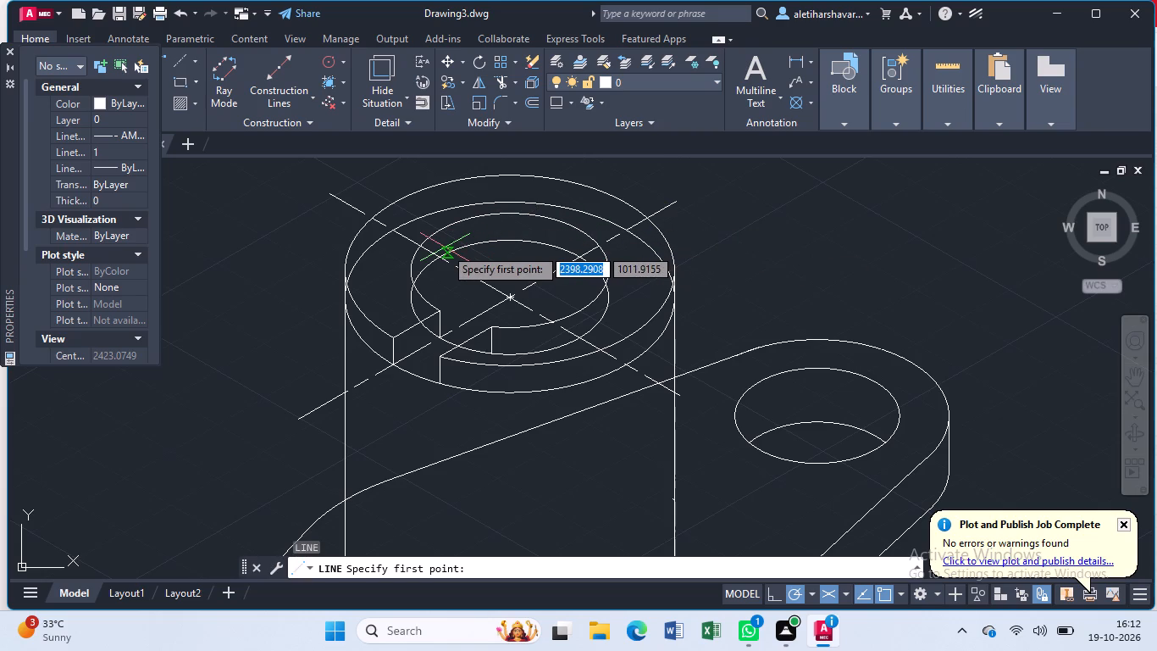
{"action": "middle_click_drag", "start_coordinate": [445, 248], "coordinate": [419, 378]}
{"action": "scroll", "coordinate": [412, 355], "scroll_direction": "up", "scroll_amount": 2}
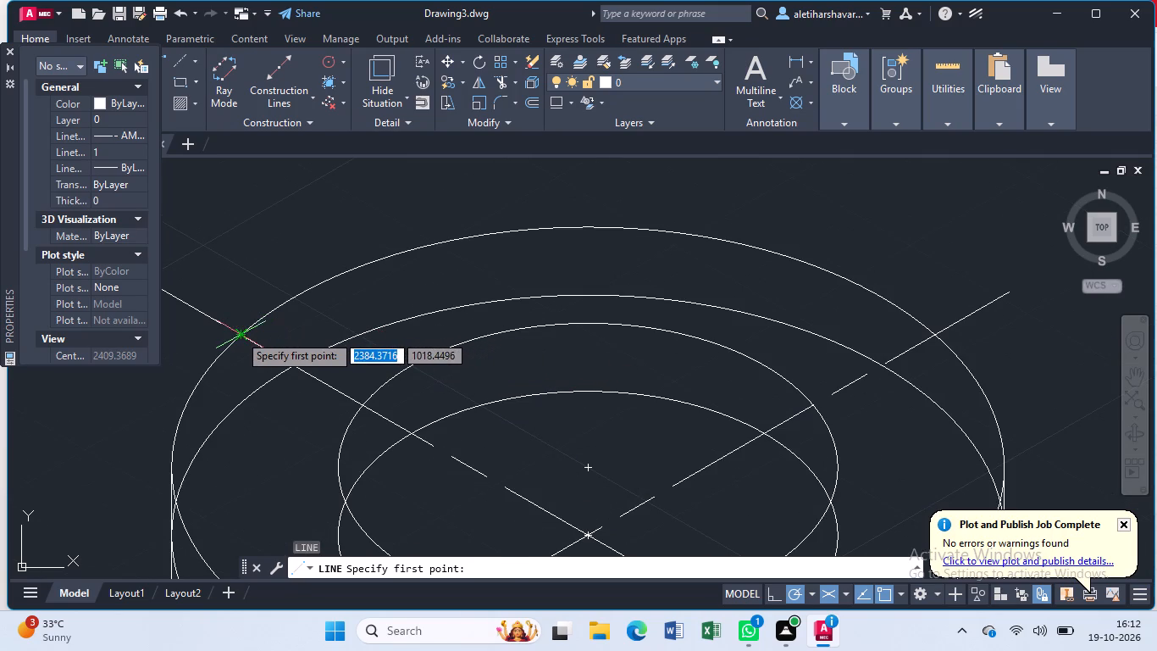
{"action": "left_click_drag", "start_coordinate": [239, 334], "coordinate": [239, 343]}
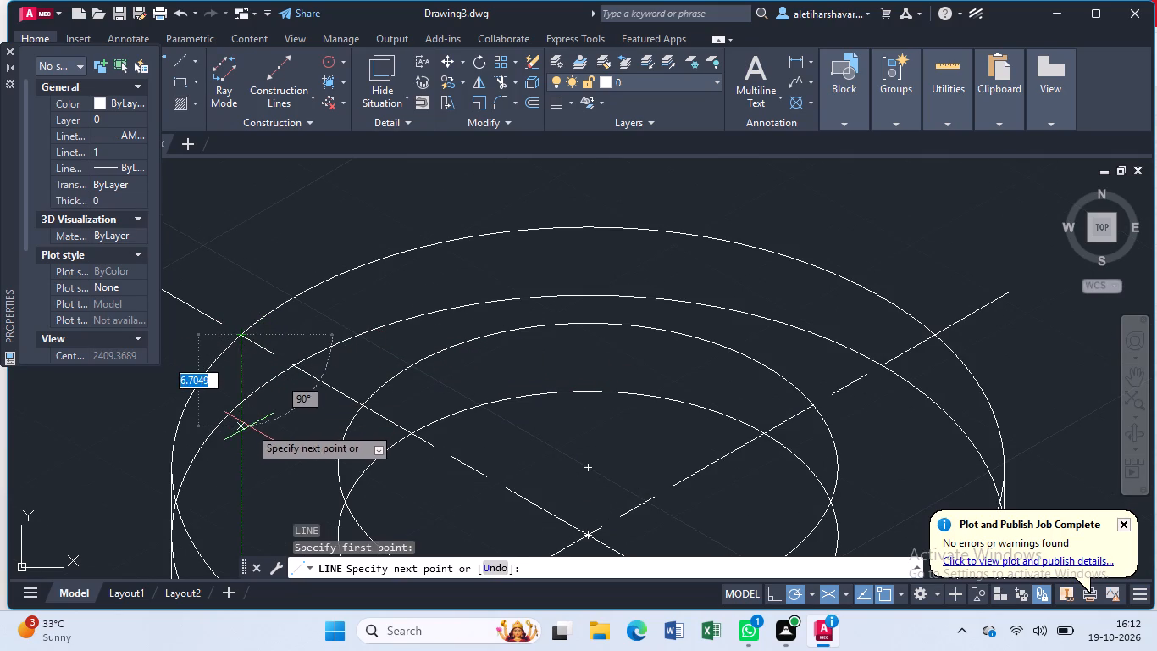
{"action": "left_click", "coordinate": [249, 427]}
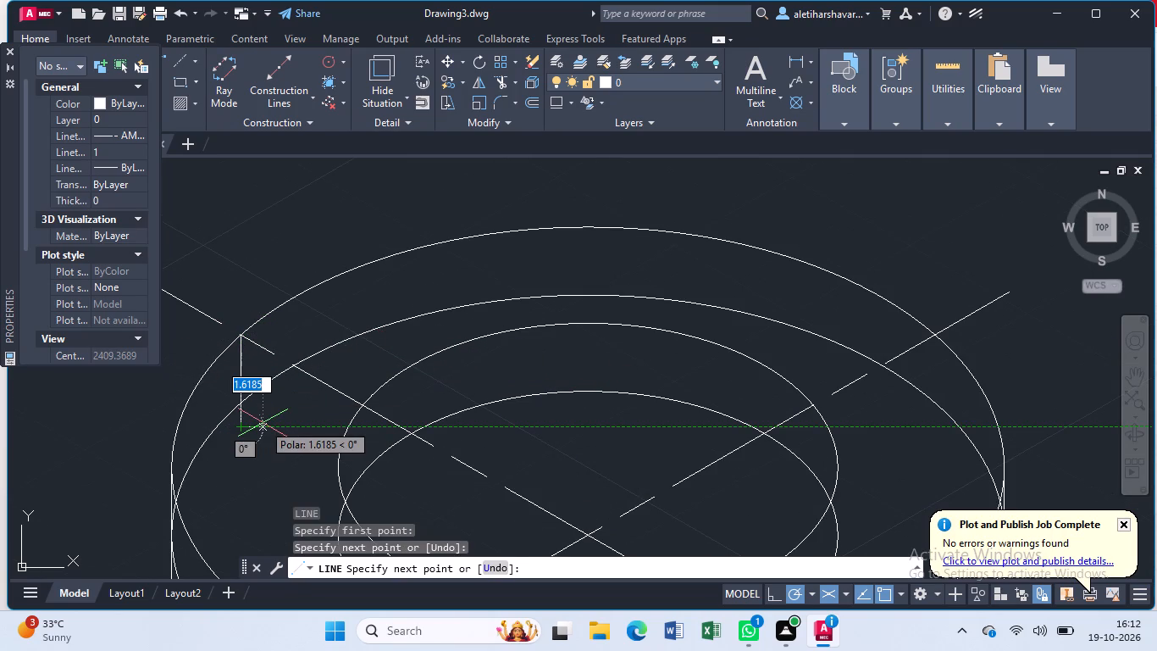
{"action": "key", "text": "Escape"}
{"action": "type", "text": "tr"}
{"action": "key", "text": "Return"}
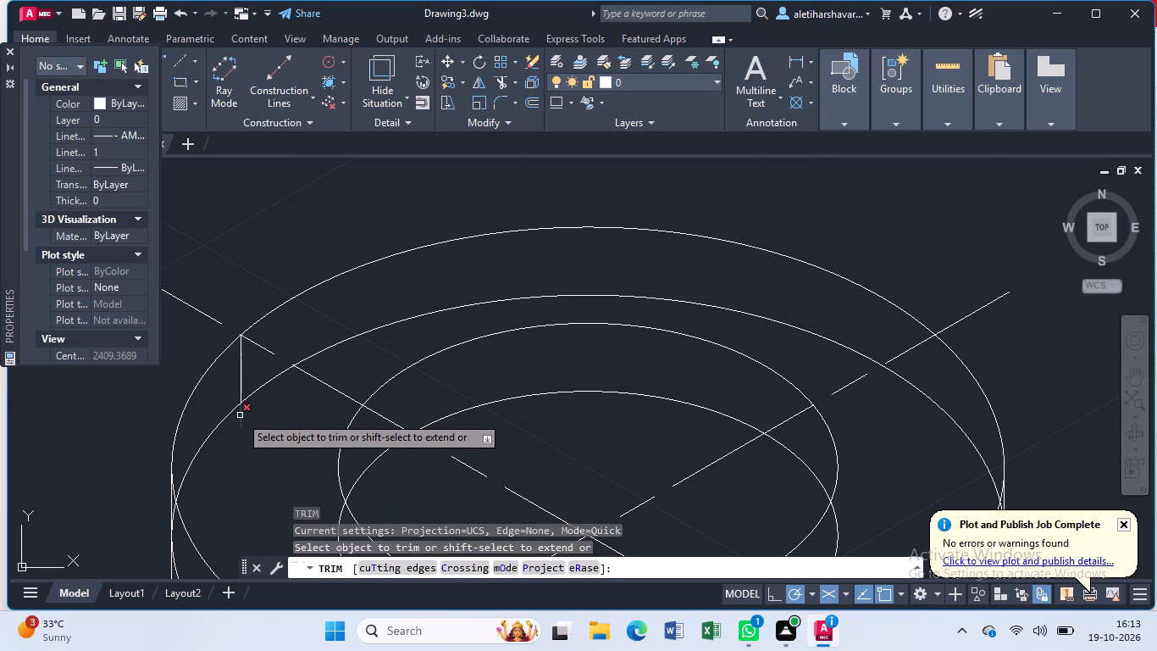
{"action": "left_click", "coordinate": [240, 415]}
{"action": "key", "text": "Escape"}
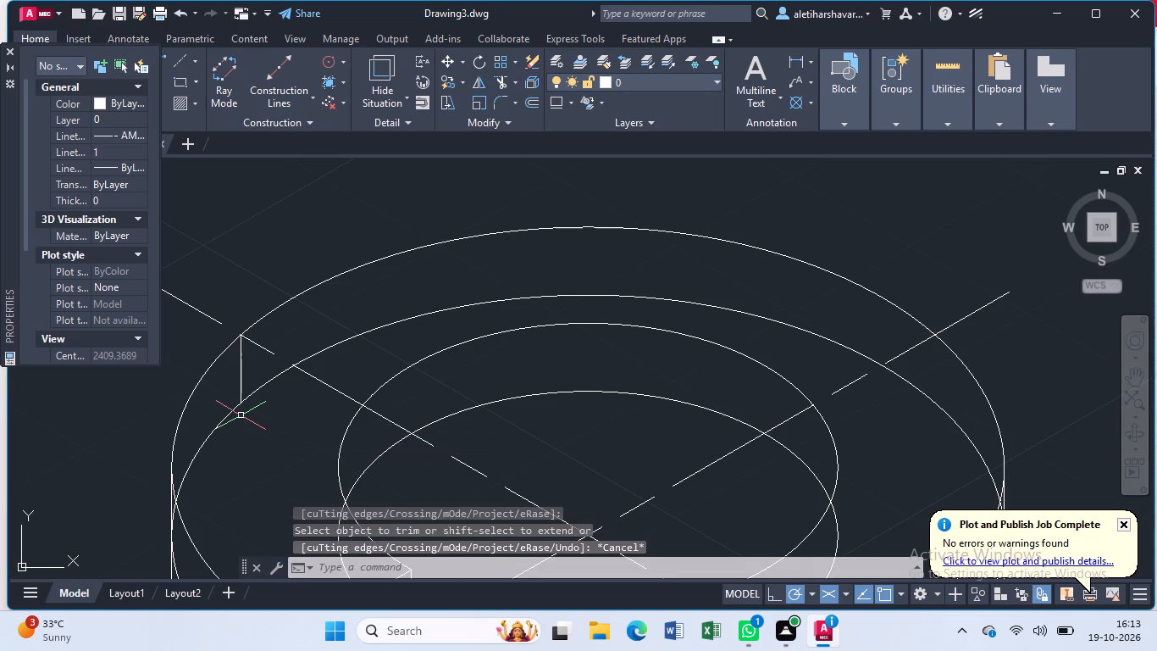
Draw a 10-long line at 30° from the vertical edge's top, continuing about 13 at 330° past the upper inner ellipse.
{"action": "key", "text": "l"}
{"action": "key", "text": "Return"}
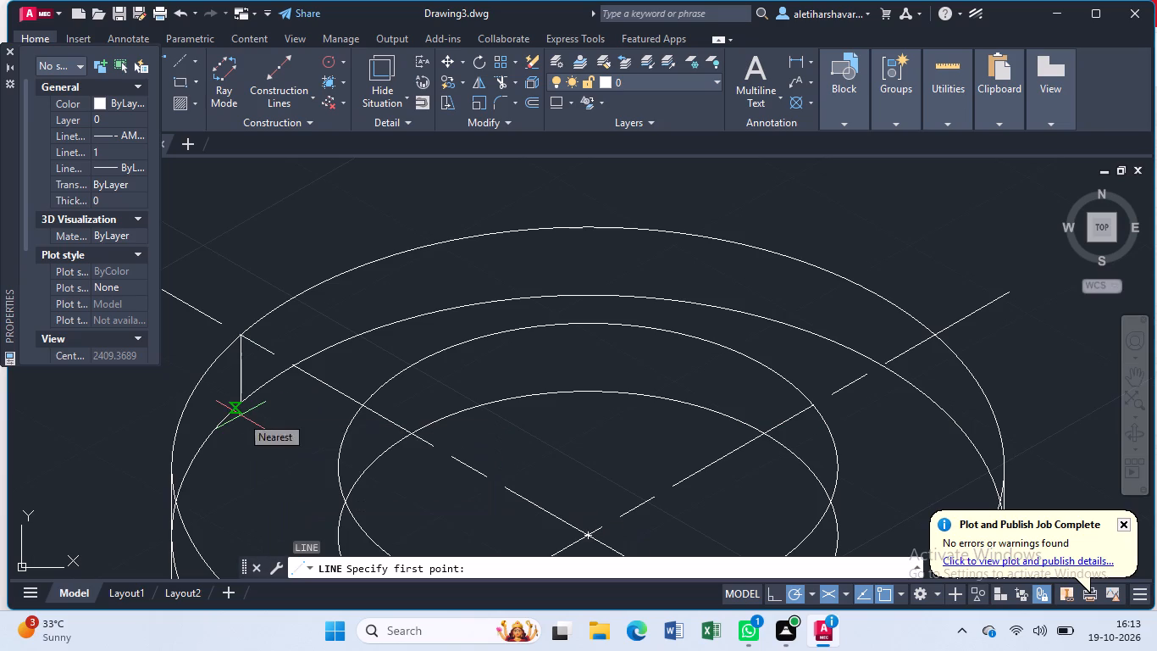
{"action": "left_click", "coordinate": [241, 331]}
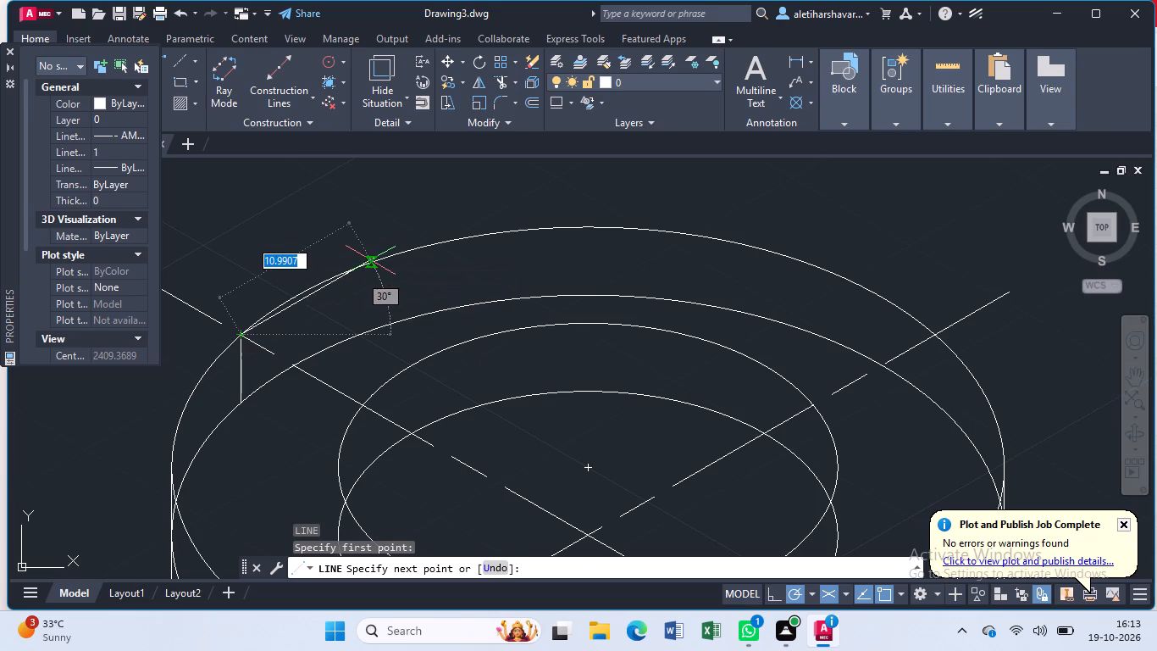
{"action": "type", "text": "10"}
{"action": "key", "text": "Return"}
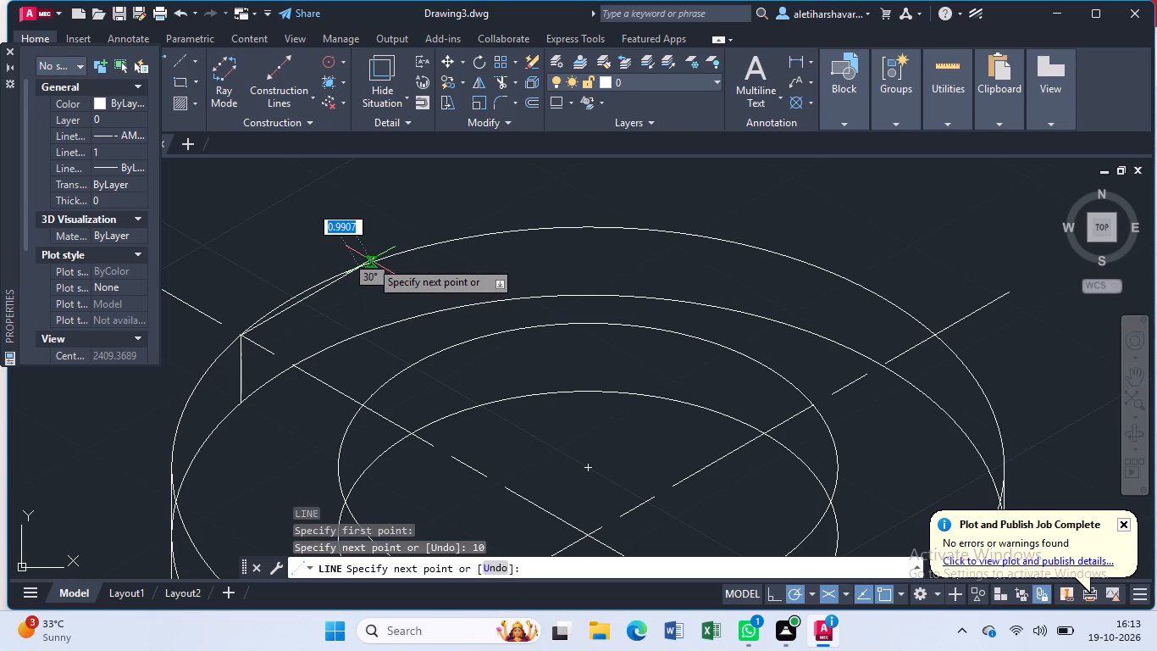
{"action": "left_click", "coordinate": [512, 350]}
{"action": "key", "text": "Escape"}
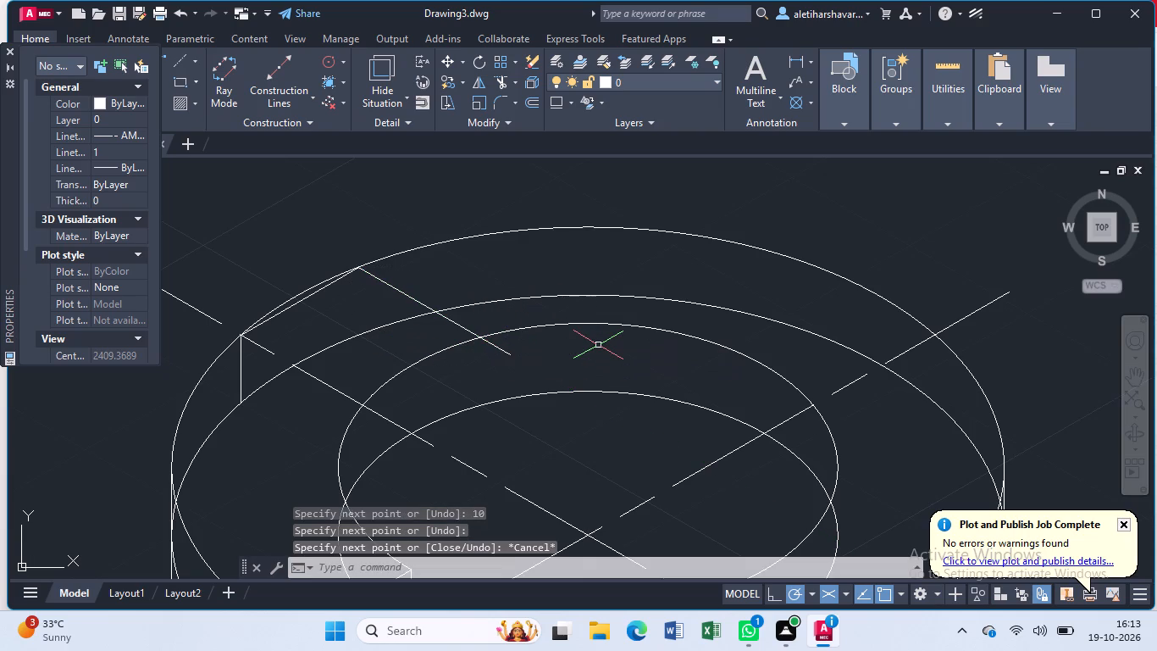
Trim the end of the 330° line that projects inside the upper inner ellipse.
{"action": "type", "text": "tr"}
{"action": "key", "text": "Return"}
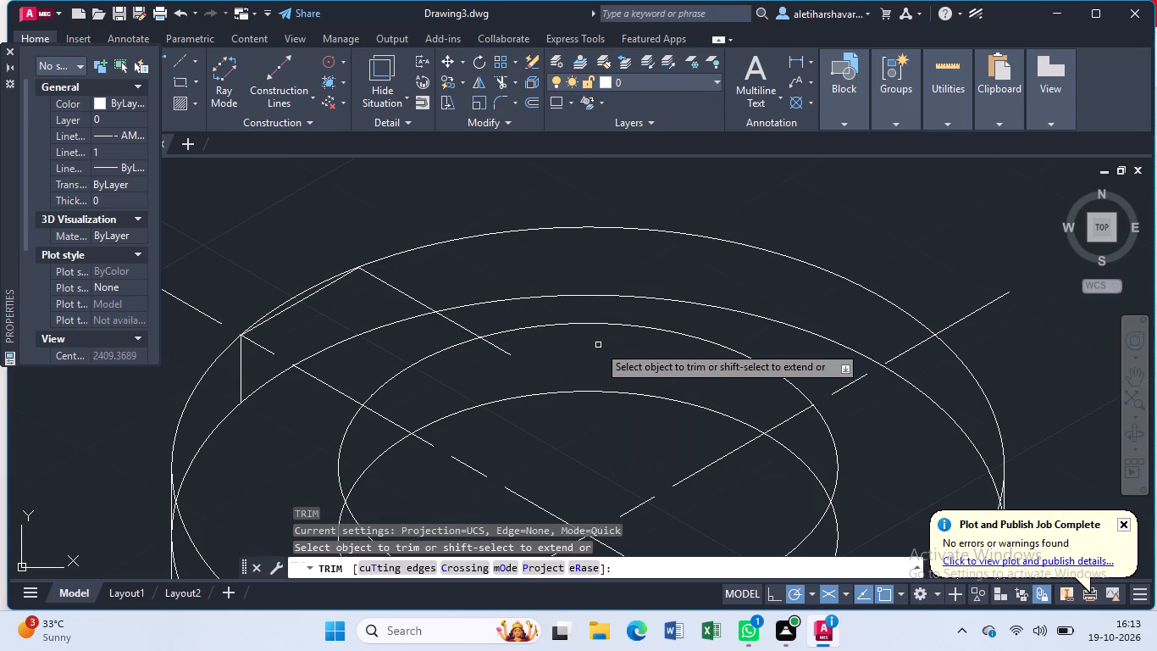
{"action": "left_click", "coordinate": [497, 348]}
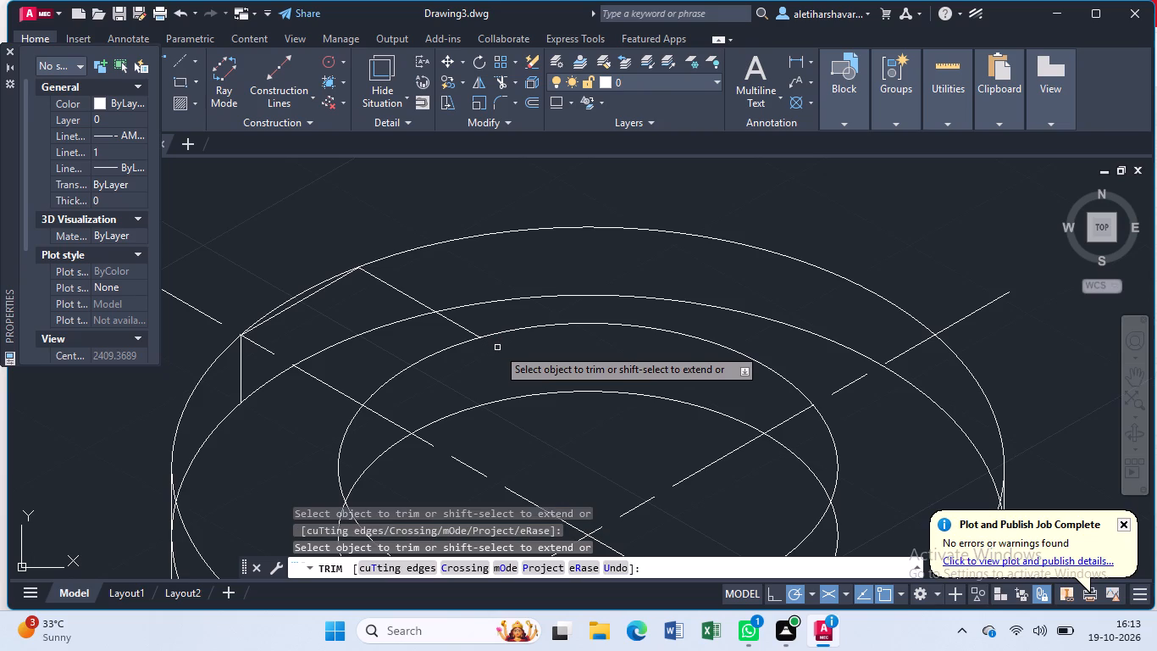
{"action": "key", "text": "Escape"}
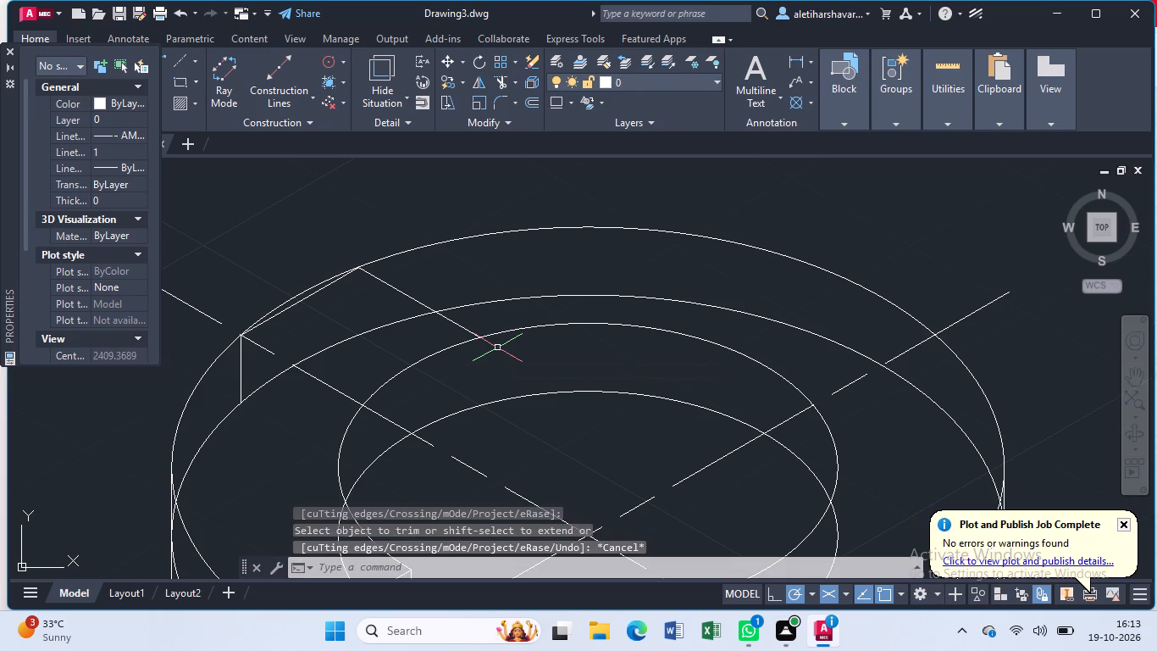
Draw a vertical line down from the 330° line's end on the upper inner ellipse and trim it at the lower inner ellipse.
{"action": "key", "text": "l"}
{"action": "key", "text": "Return"}
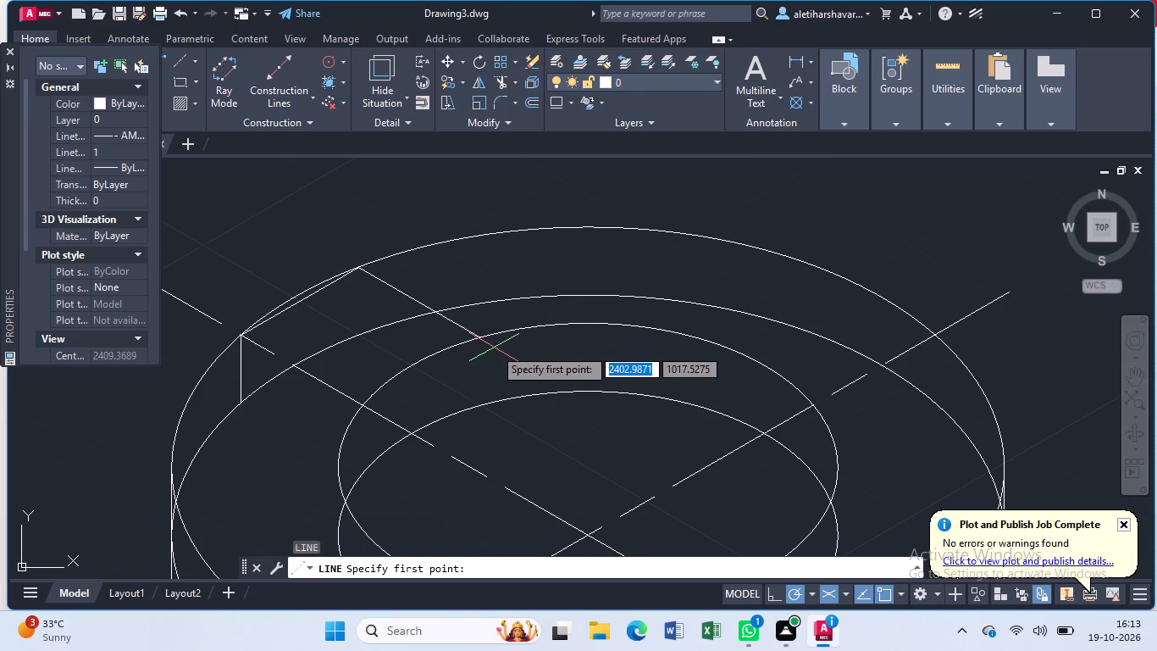
{"action": "left_click", "coordinate": [478, 333]}
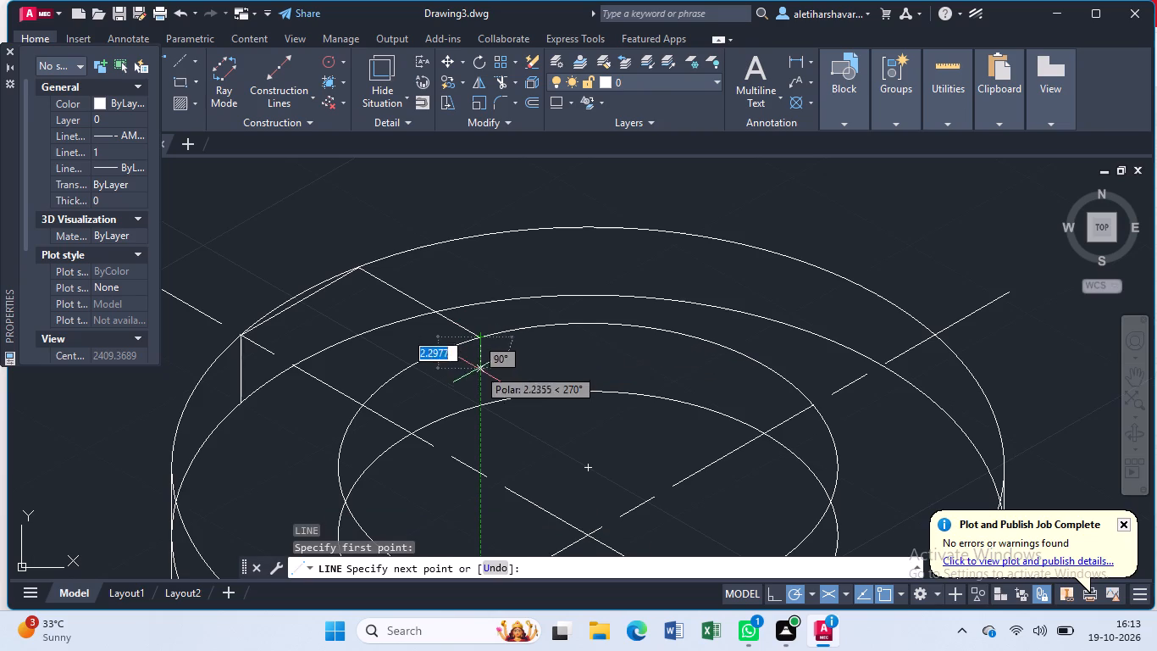
{"action": "left_click", "coordinate": [480, 426]}
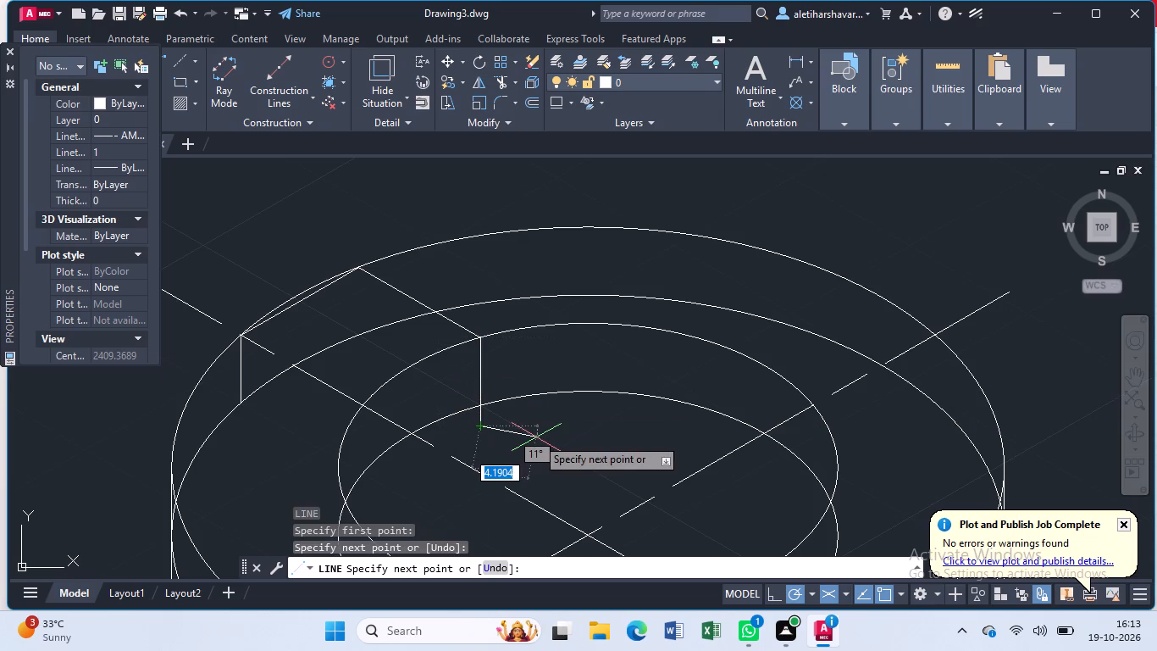
{"action": "key", "text": "Escape"}
{"action": "type", "text": "tr"}
{"action": "key", "text": "Return"}
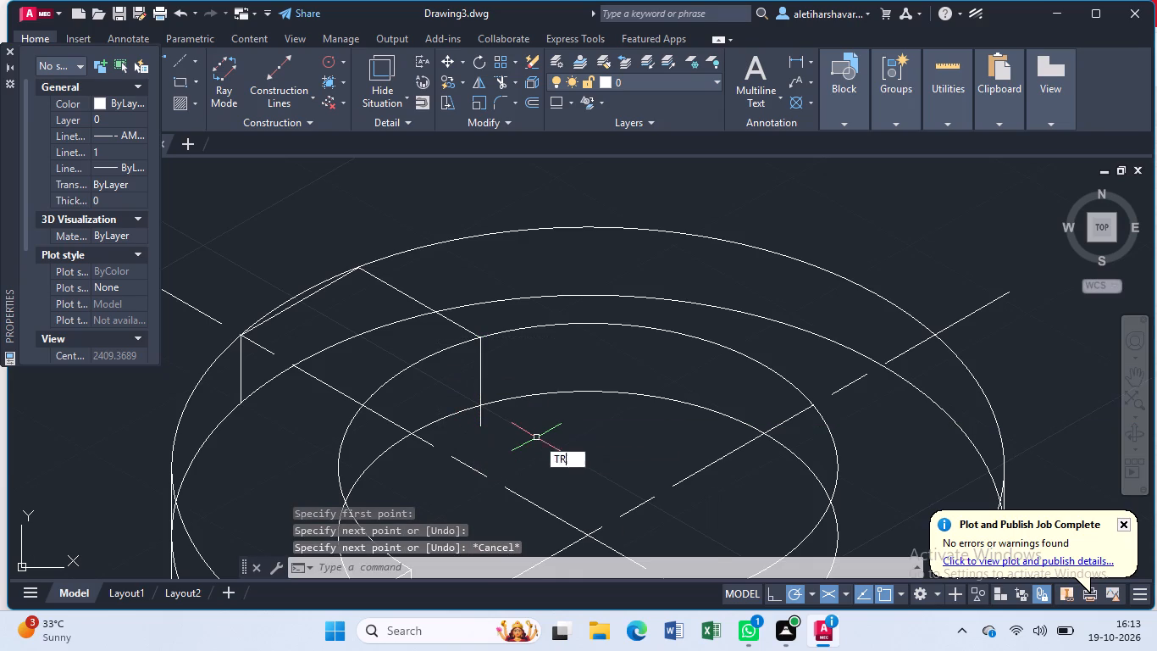
{"action": "left_click", "coordinate": [481, 421]}
{"action": "key", "text": "Escape"}
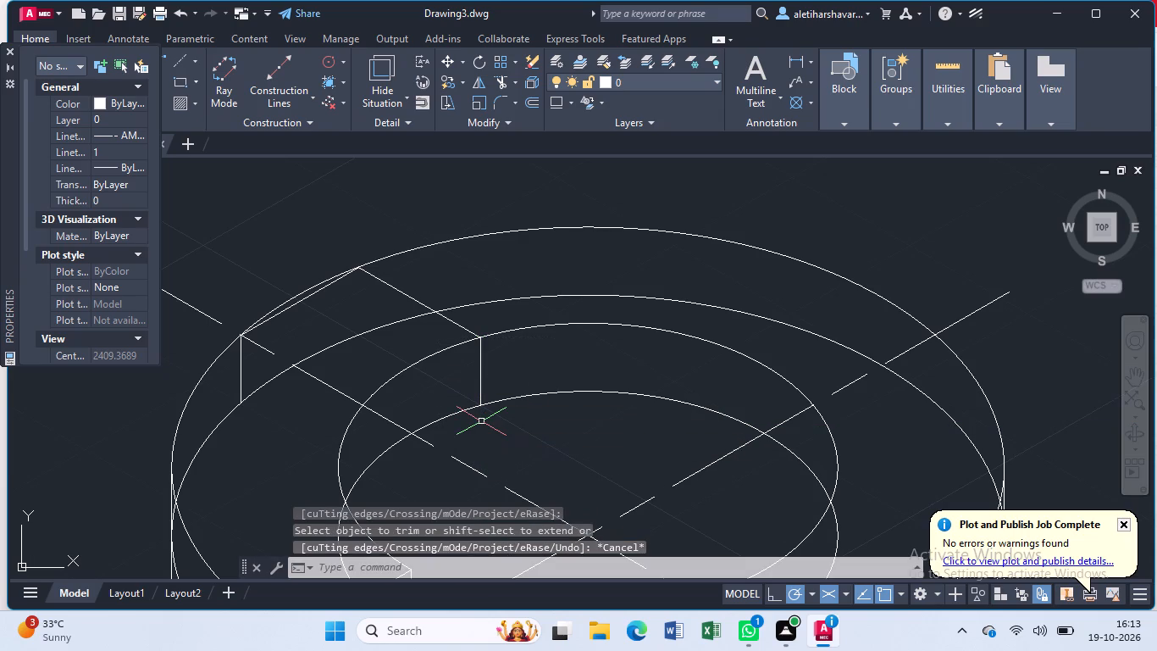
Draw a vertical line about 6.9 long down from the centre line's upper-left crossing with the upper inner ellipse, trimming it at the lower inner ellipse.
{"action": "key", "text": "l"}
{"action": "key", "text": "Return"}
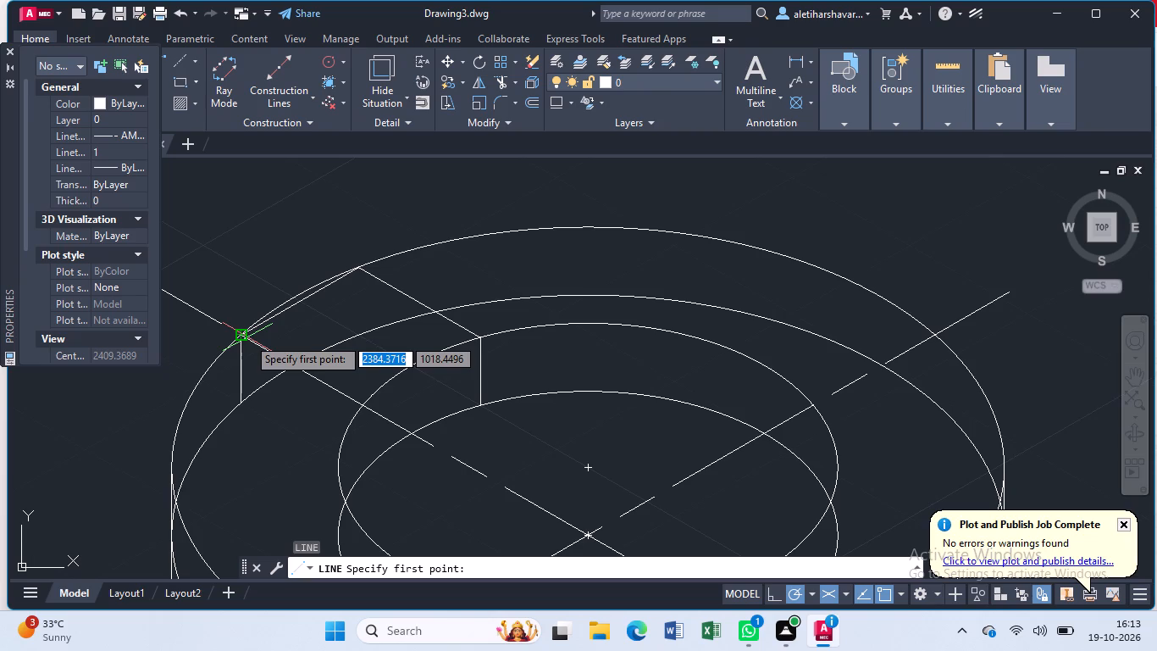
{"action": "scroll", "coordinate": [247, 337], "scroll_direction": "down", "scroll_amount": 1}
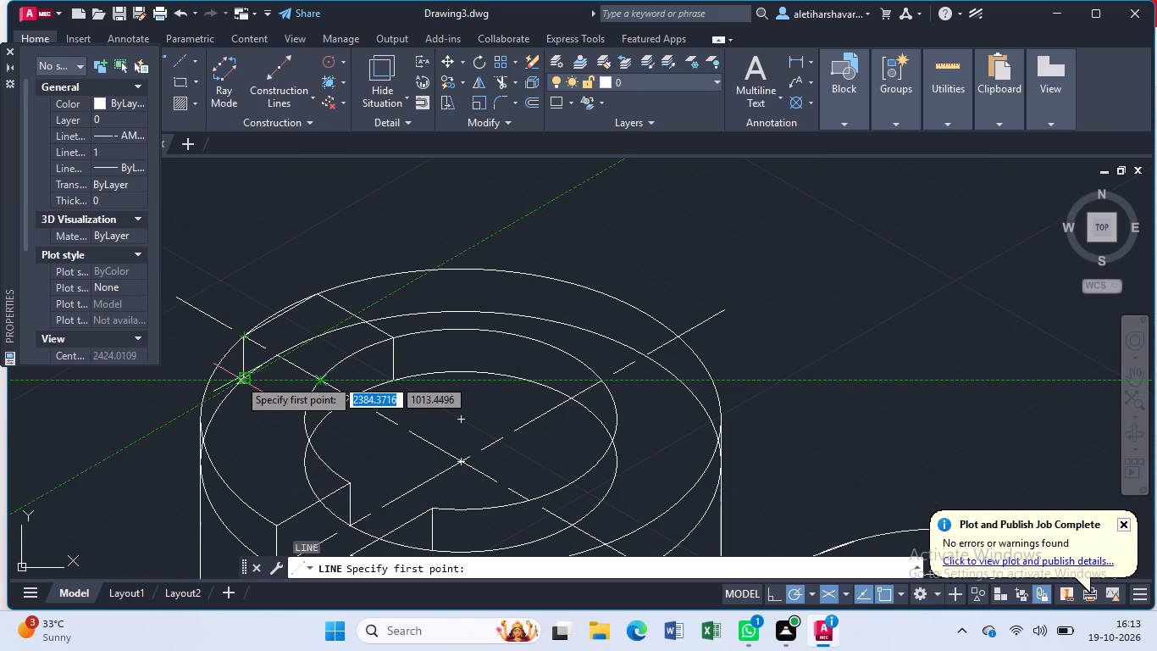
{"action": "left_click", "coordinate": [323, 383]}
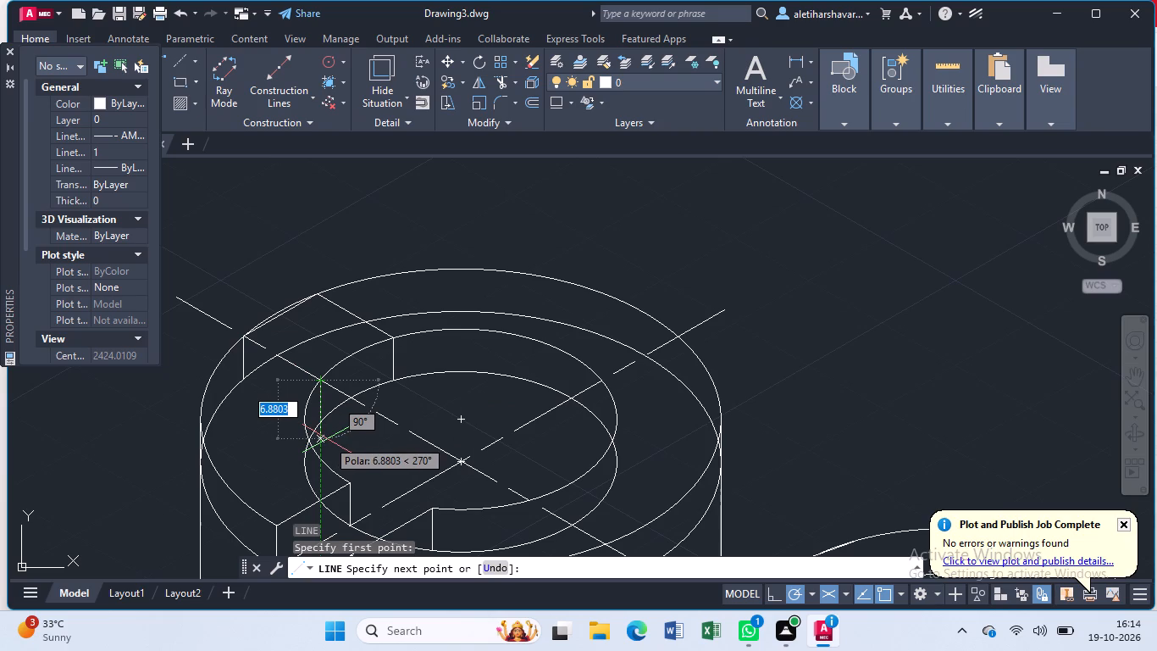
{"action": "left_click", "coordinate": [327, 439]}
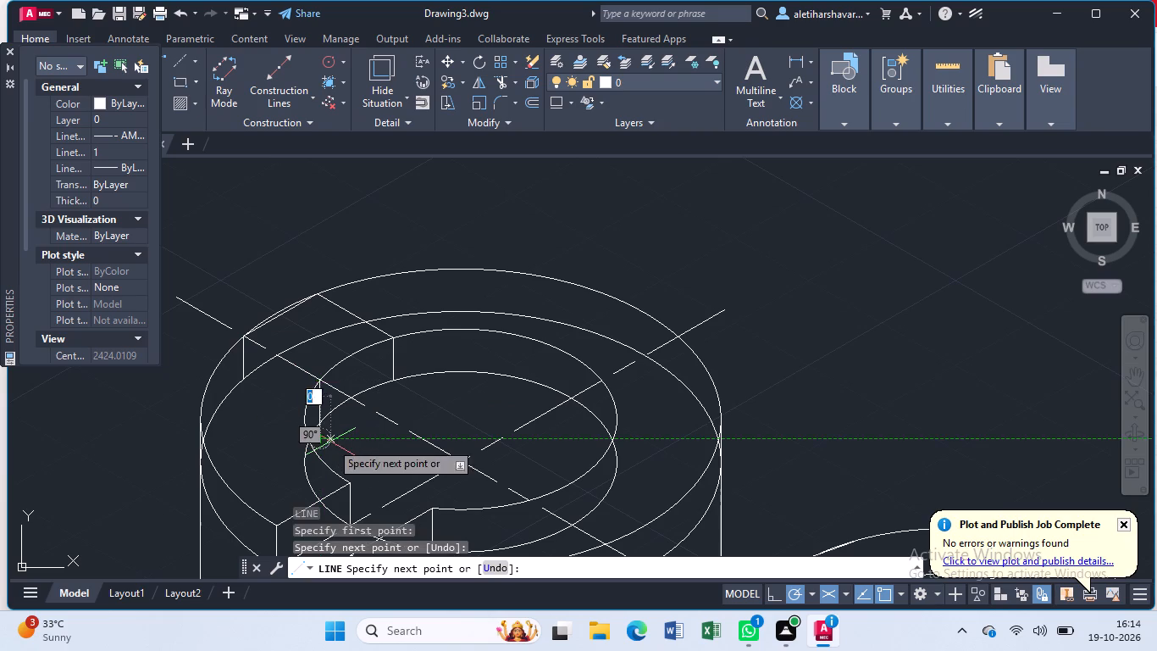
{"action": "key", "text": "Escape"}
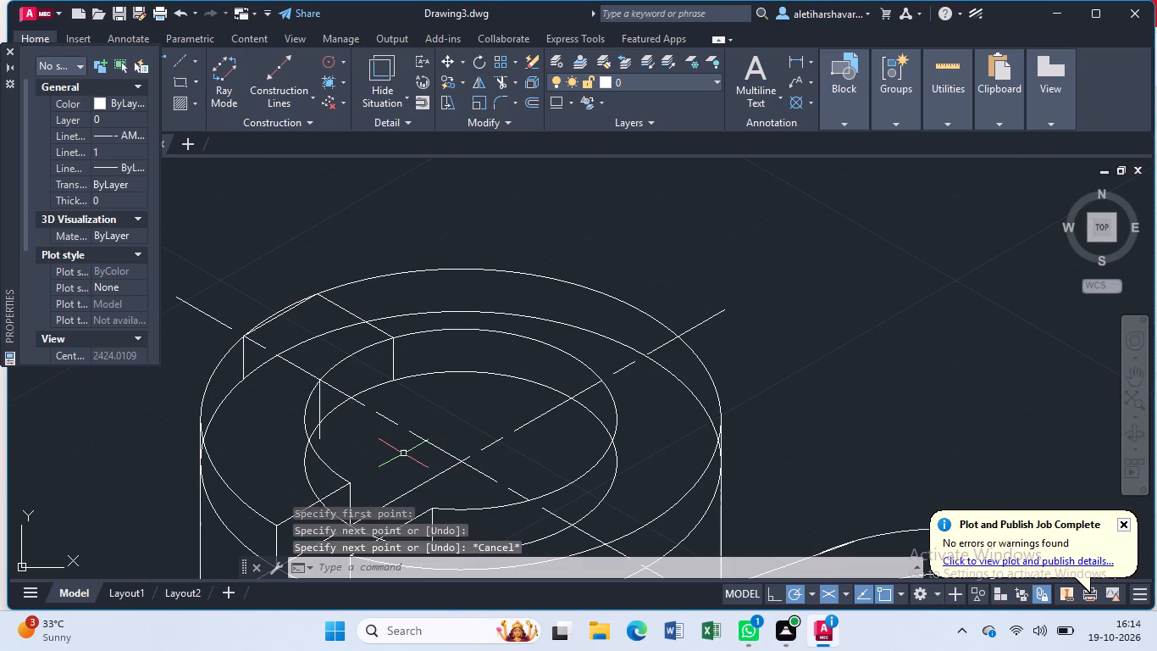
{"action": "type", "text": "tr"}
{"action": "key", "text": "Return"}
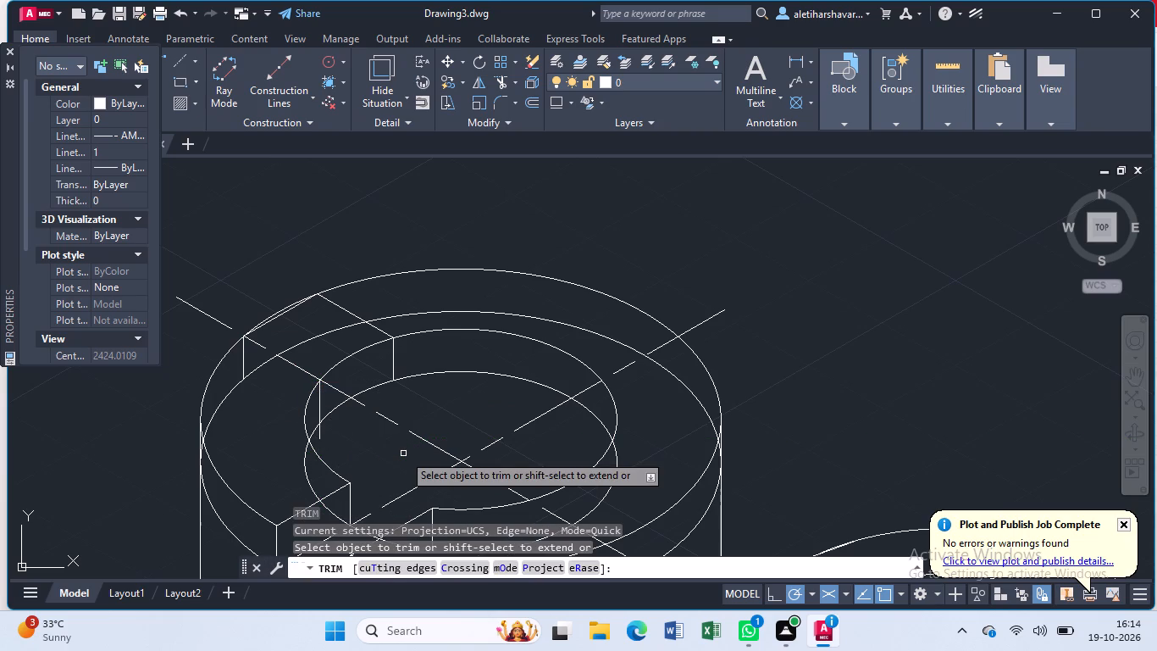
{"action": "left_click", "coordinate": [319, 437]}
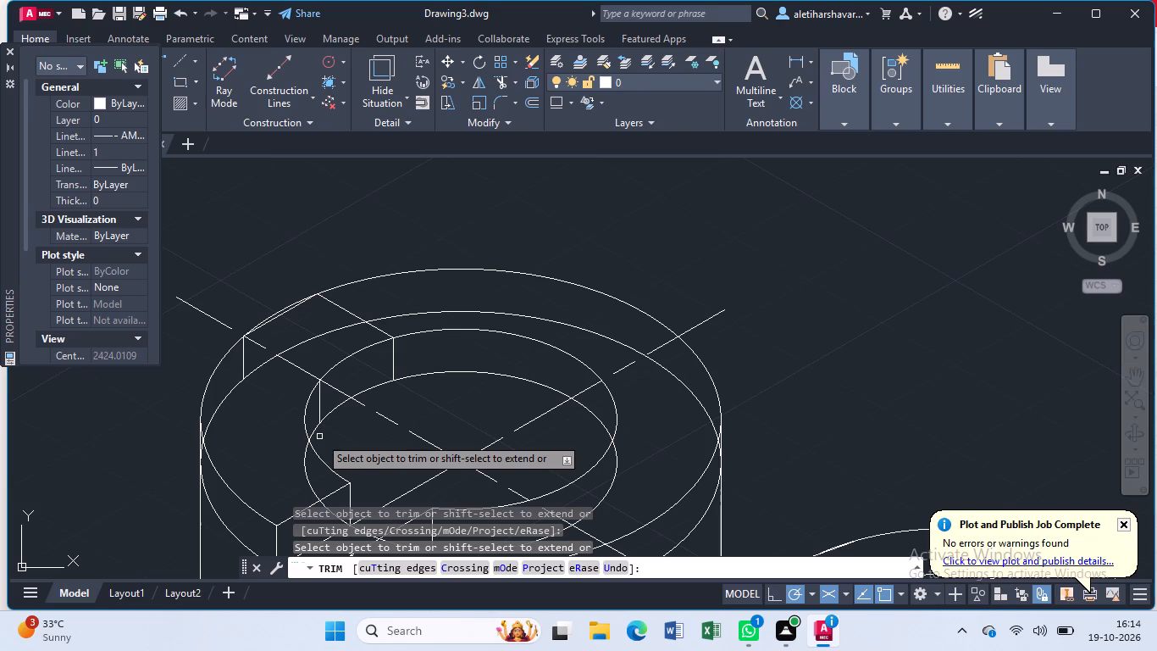
Undo the recent trims and lines back to before the first vertical edge of the upper-left slot.
{"action": "key", "text": "ctrl+z"}
{"action": "key", "text": "ctrl+z"}
{"action": "key", "text": "ctrl+z"}
{"action": "key", "text": "ctrl+z"}
{"action": "key", "text": "ctrl+z"}
{"action": "key", "text": "ctrl+z"}
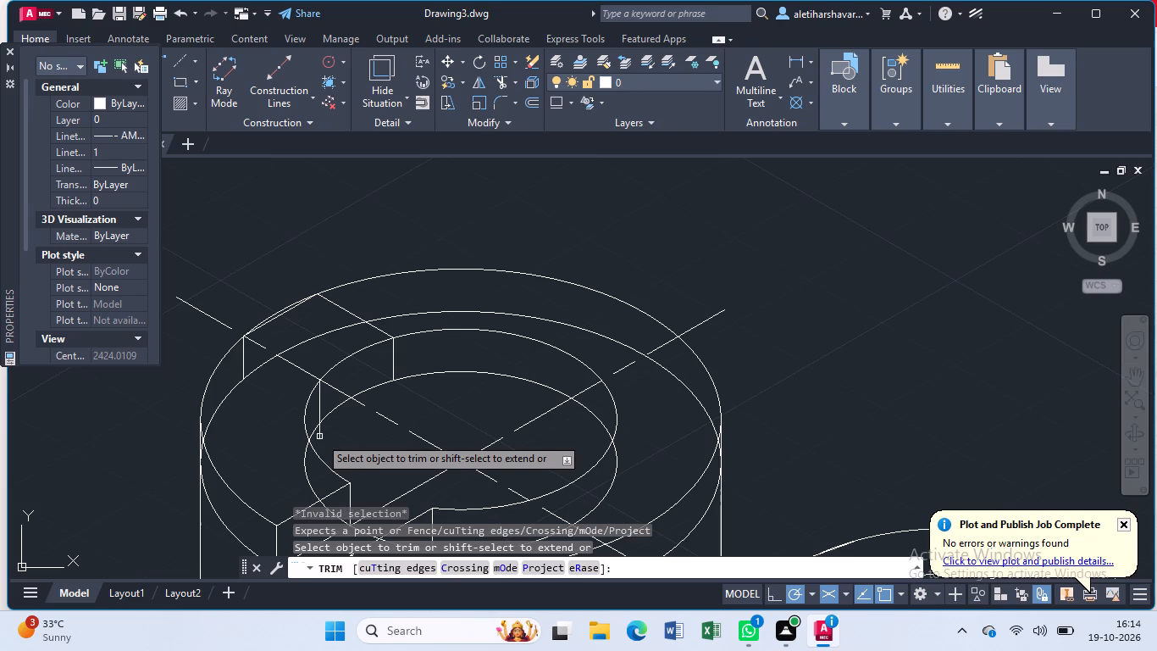
{"action": "key", "text": "ctrl+z"}
{"action": "key", "text": "ctrl+z"}
{"action": "key", "text": "ctrl+z"}
{"action": "key", "text": "ctrl+z"}
{"action": "key", "text": "ctrl+z"}
{"action": "key", "text": "Escape"}
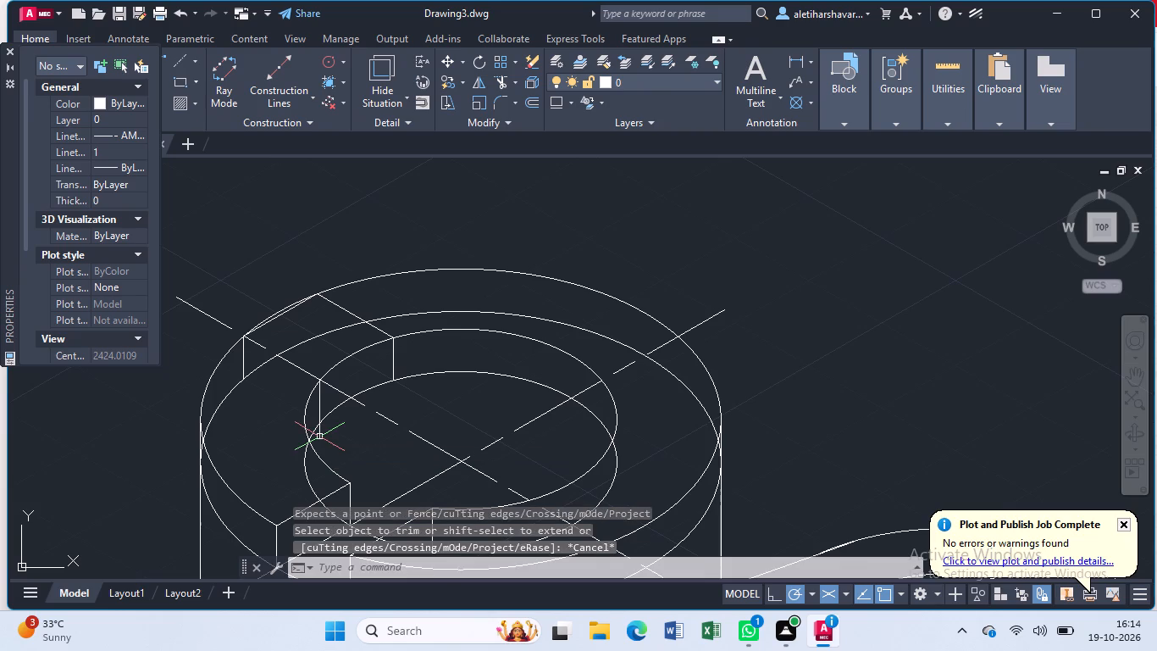
{"action": "key", "text": "ctrl+z"}
{"action": "key", "text": "ctrl+z"}
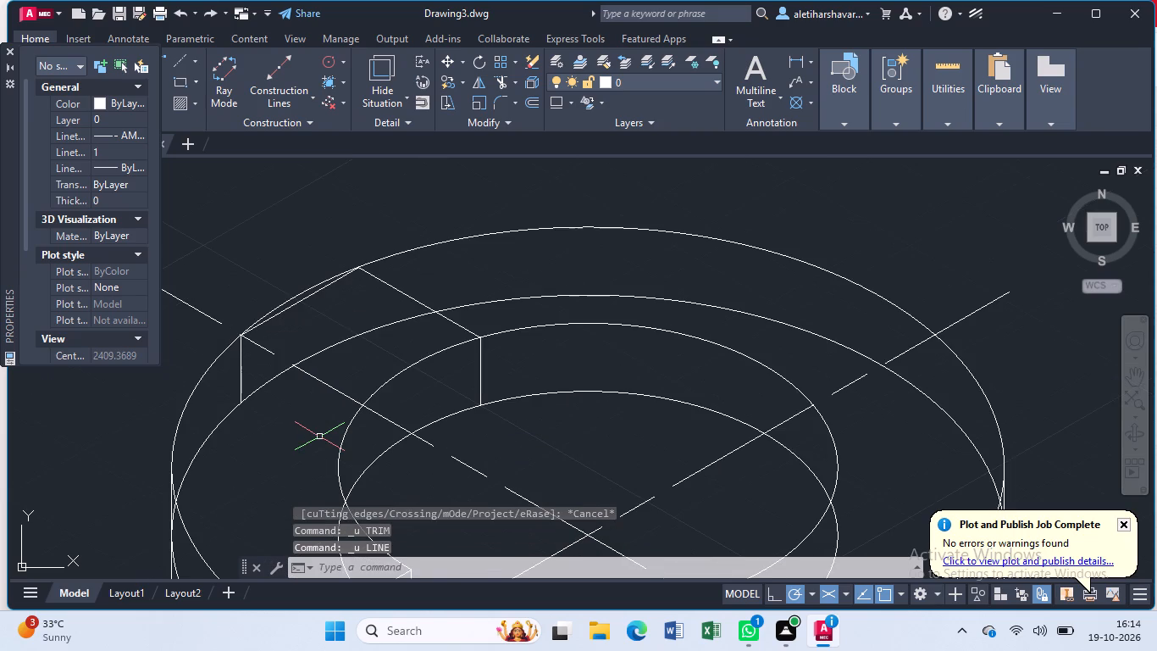
{"action": "key", "text": "ctrl+z"}
{"action": "key", "text": "ctrl+z"}
{"action": "key", "text": "ctrl+z"}
{"action": "key", "text": "ctrl+z"}
{"action": "key", "text": "ctrl+z"}
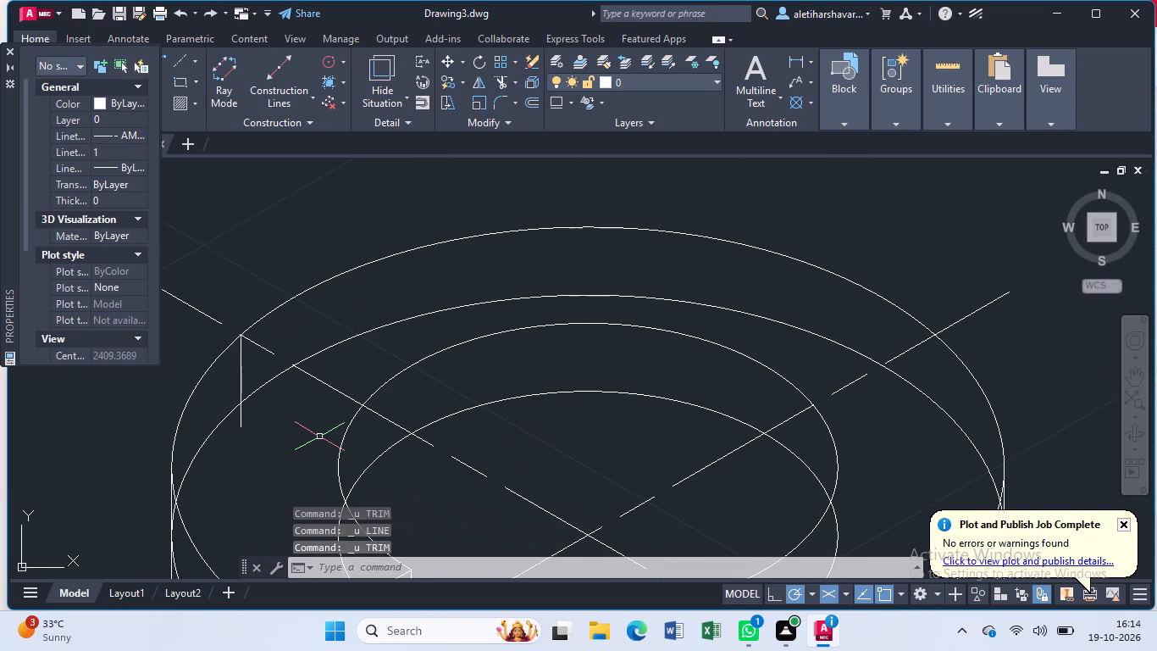
{"action": "key", "text": "ctrl+z"}
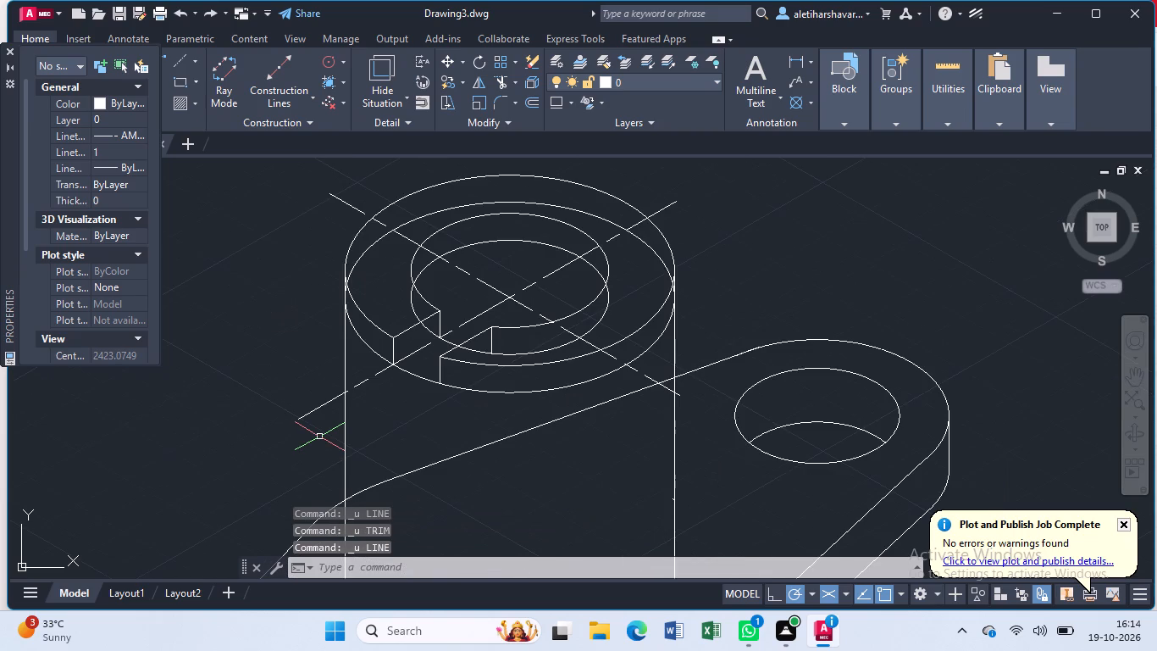
Draw a 10-long line along the upper-left centre line from the lower outer ellipse to the lower inner ellipse, continuing about 6.5 vertically up.
{"action": "scroll", "coordinate": [490, 265], "scroll_direction": "up", "scroll_amount": 2}
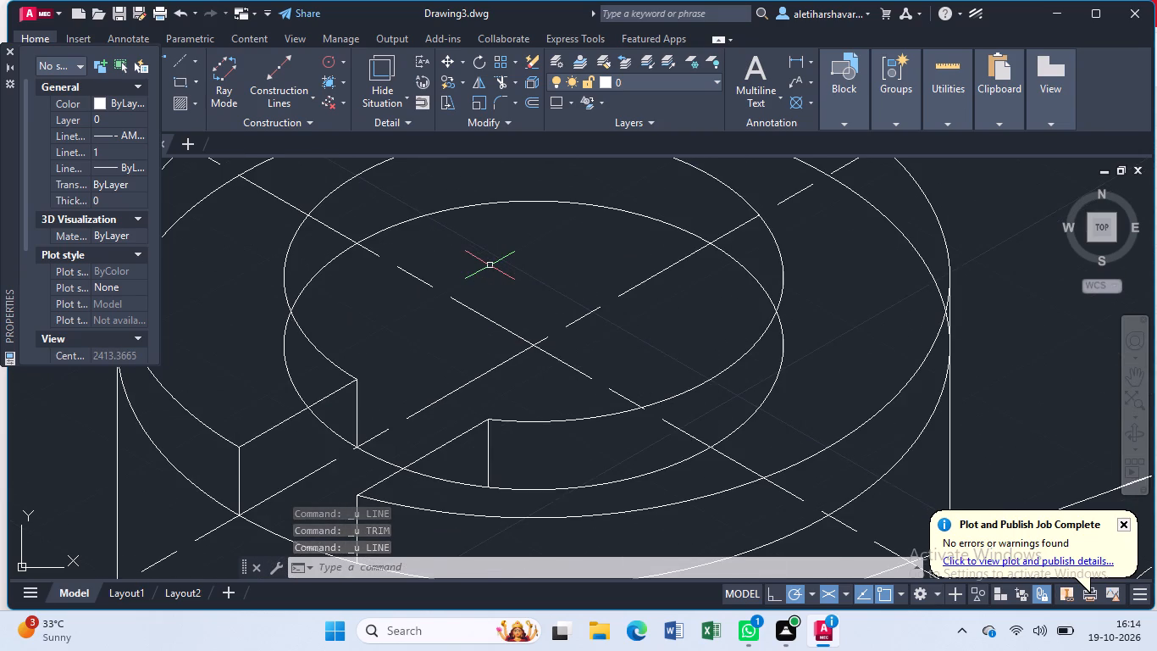
{"action": "scroll", "coordinate": [490, 265], "scroll_direction": "down", "scroll_amount": 2}
{"action": "middle_click_drag", "start_coordinate": [490, 265], "coordinate": [465, 349]}
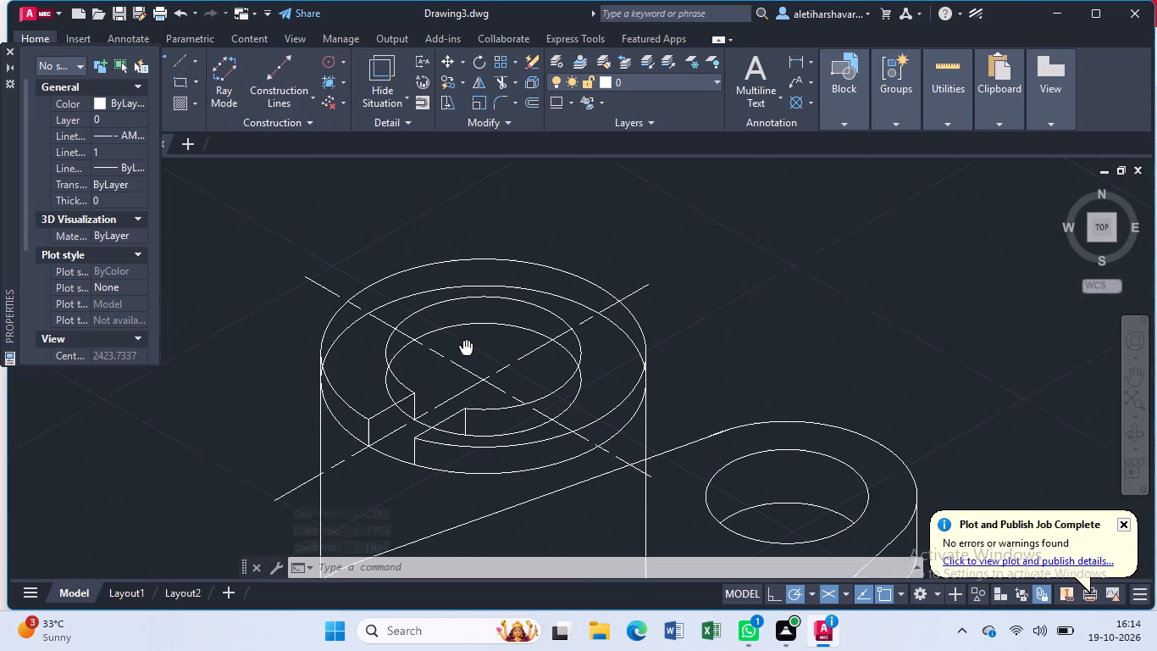
{"action": "middle_click_drag", "start_coordinate": [465, 349], "coordinate": [457, 370]}
{"action": "scroll", "coordinate": [434, 322], "scroll_direction": "up", "scroll_amount": 1}
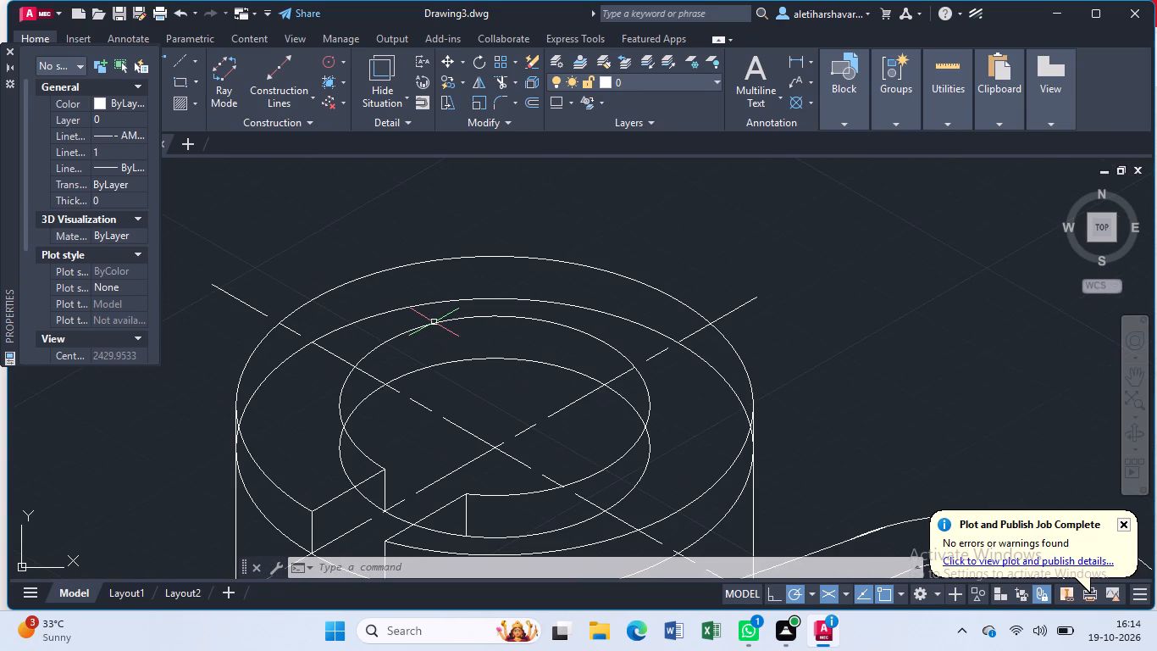
{"action": "key", "text": "l"}
{"action": "key", "text": "Return"}
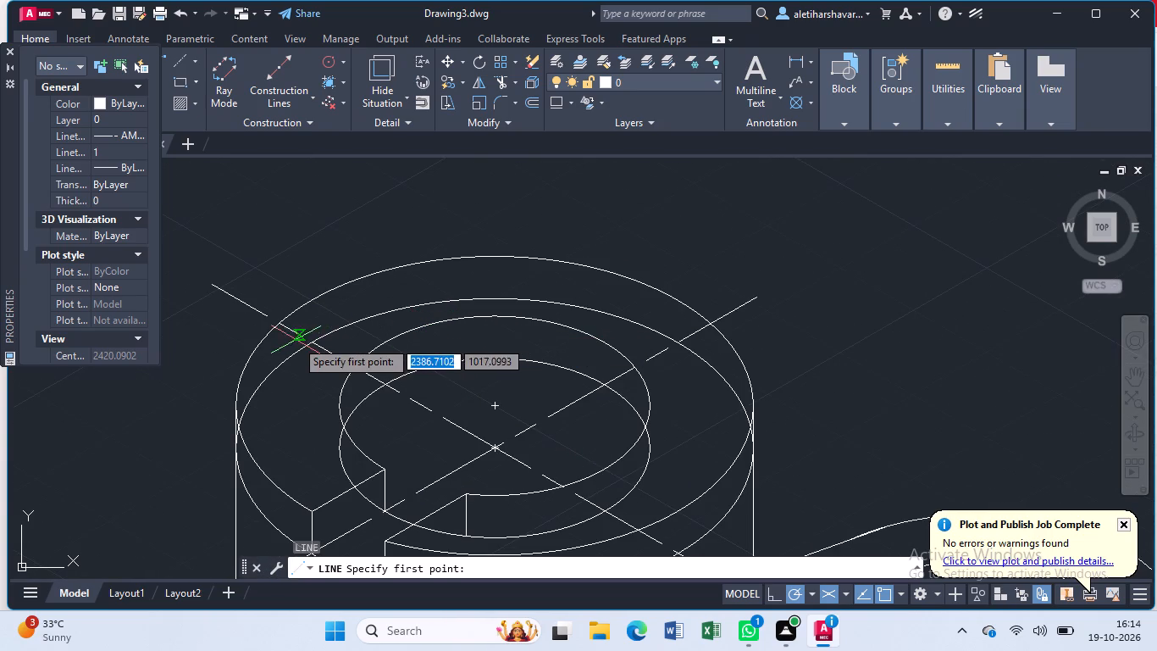
{"action": "left_click", "coordinate": [317, 344]}
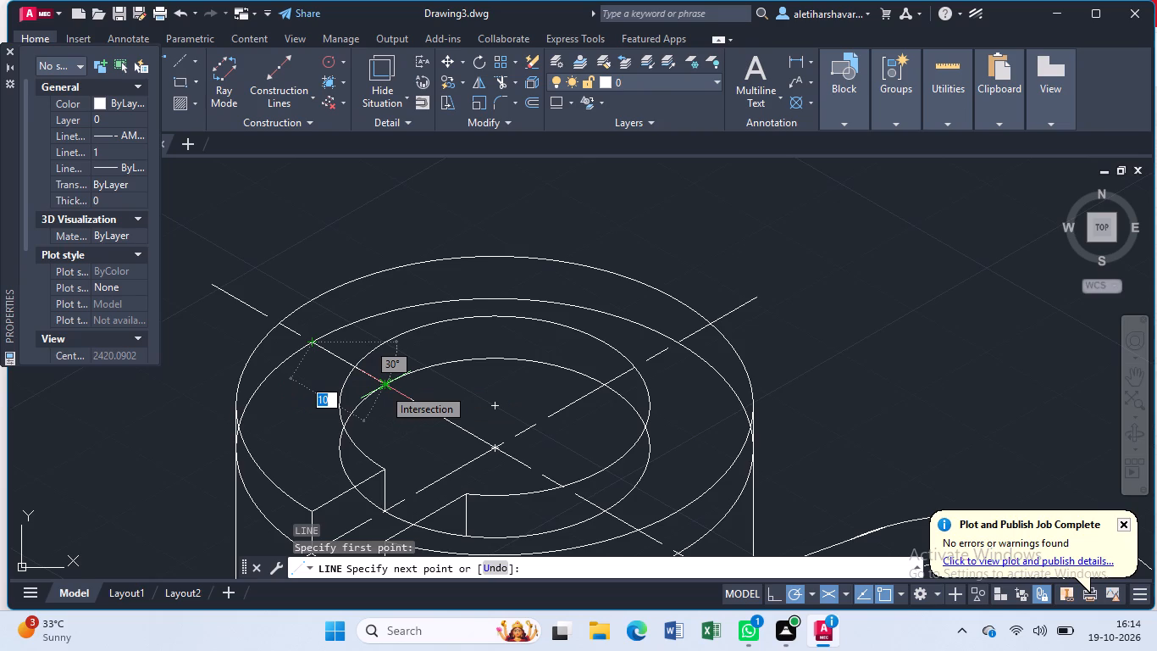
{"action": "left_click", "coordinate": [383, 387]}
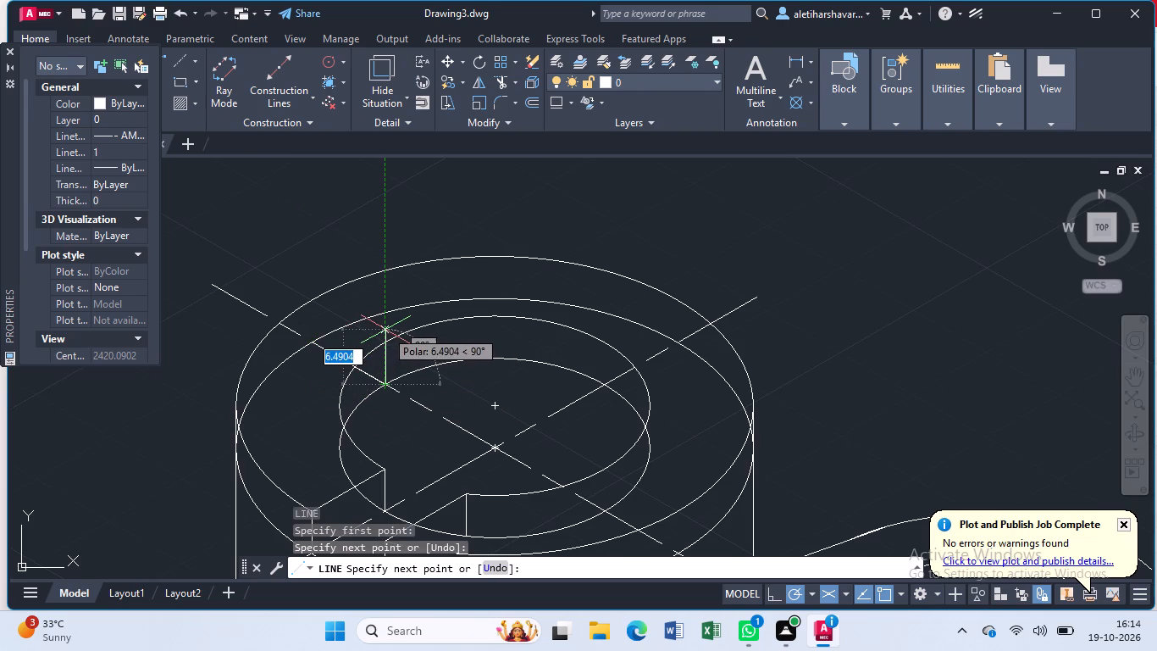
{"action": "left_click", "coordinate": [385, 330]}
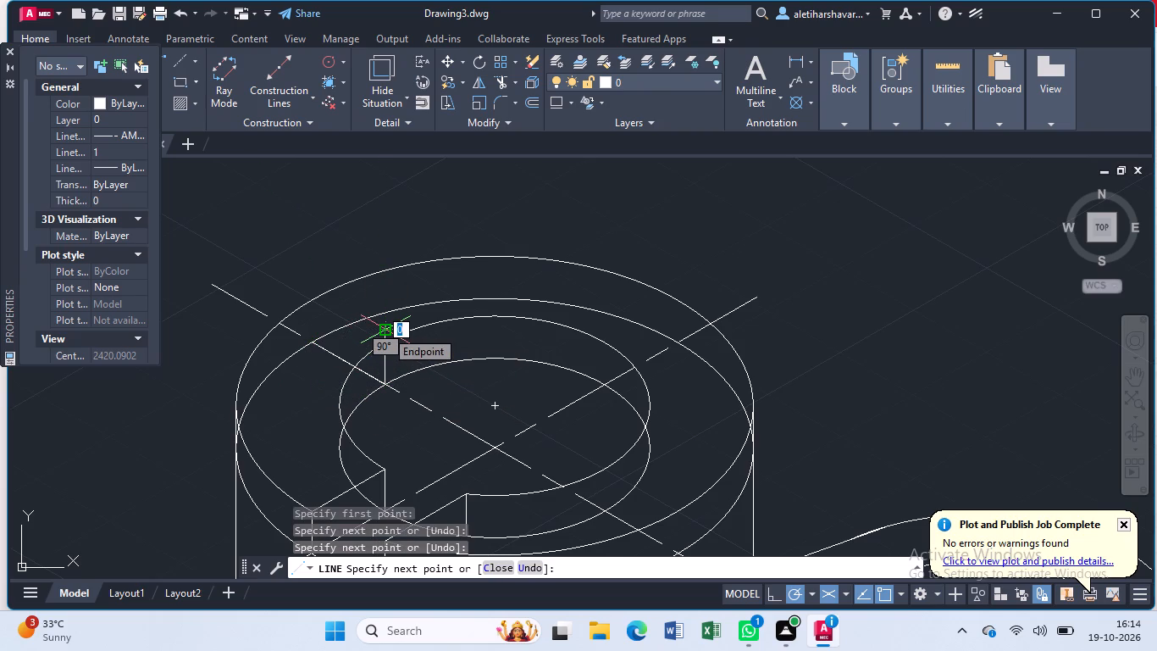
{"action": "key", "text": "Escape"}
Trim the end of the new vertical line that projects above the upper inner ellipse.
{"action": "type", "text": "tr"}
{"action": "key", "text": "Return"}
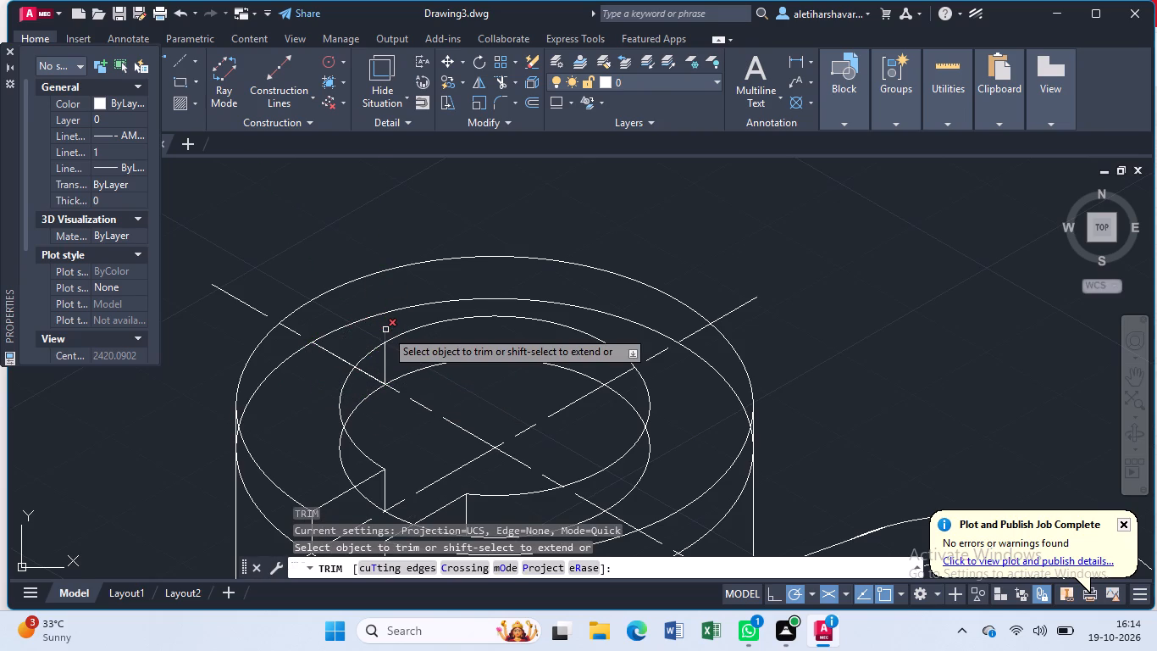
{"action": "left_click", "coordinate": [385, 330]}
{"action": "key", "text": "Escape"}
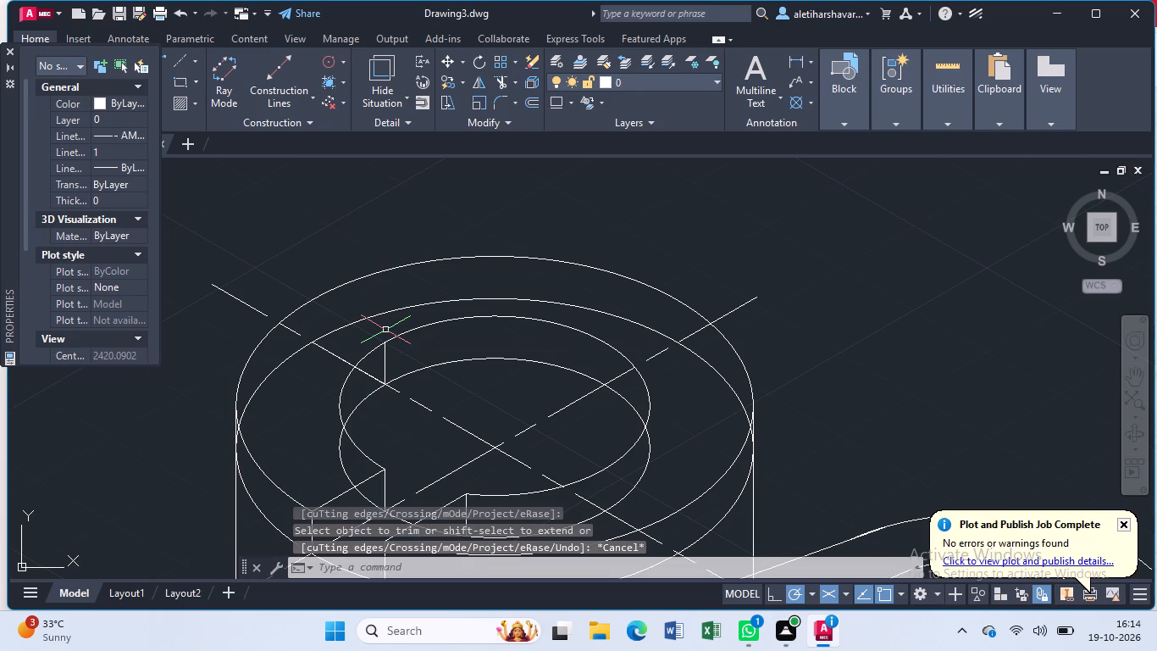
Start a line from the vertical edge's top end on the upper inner ellipse.
{"action": "key", "text": "l"}
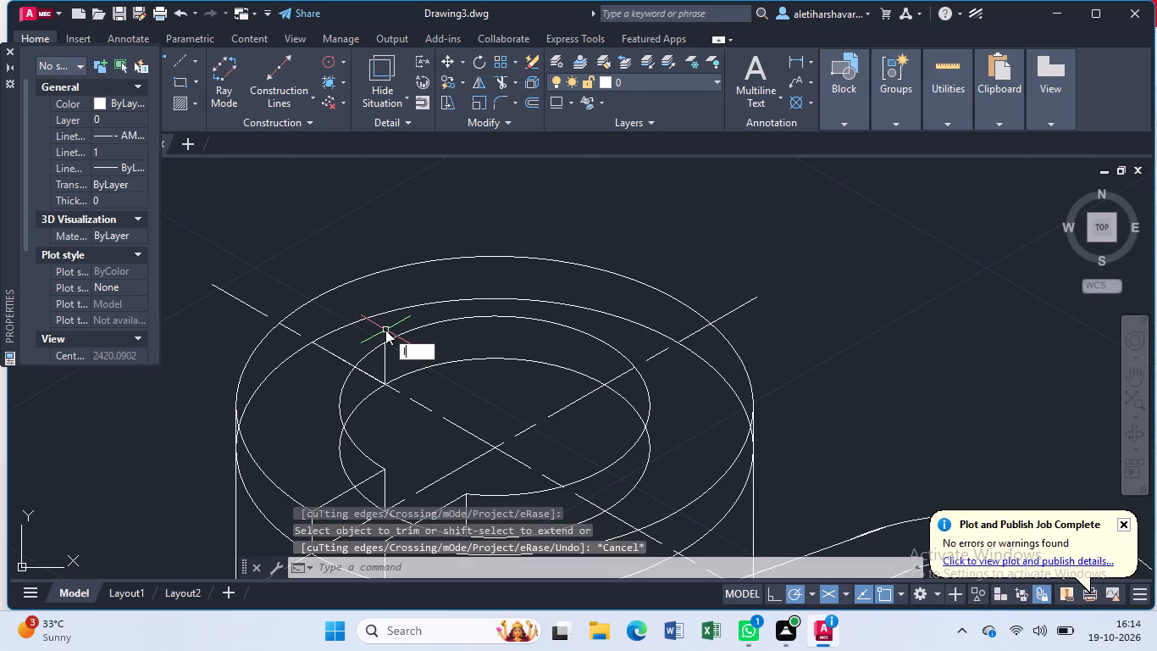
{"action": "key", "text": "Return"}
{"action": "left_click", "coordinate": [382, 347]}
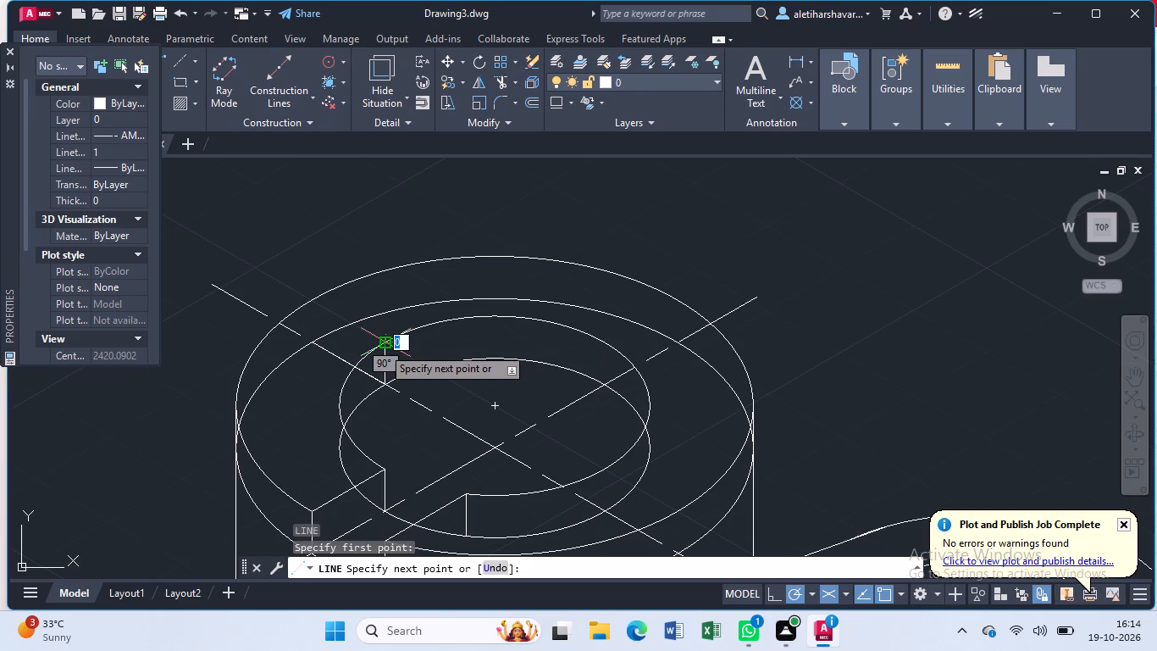
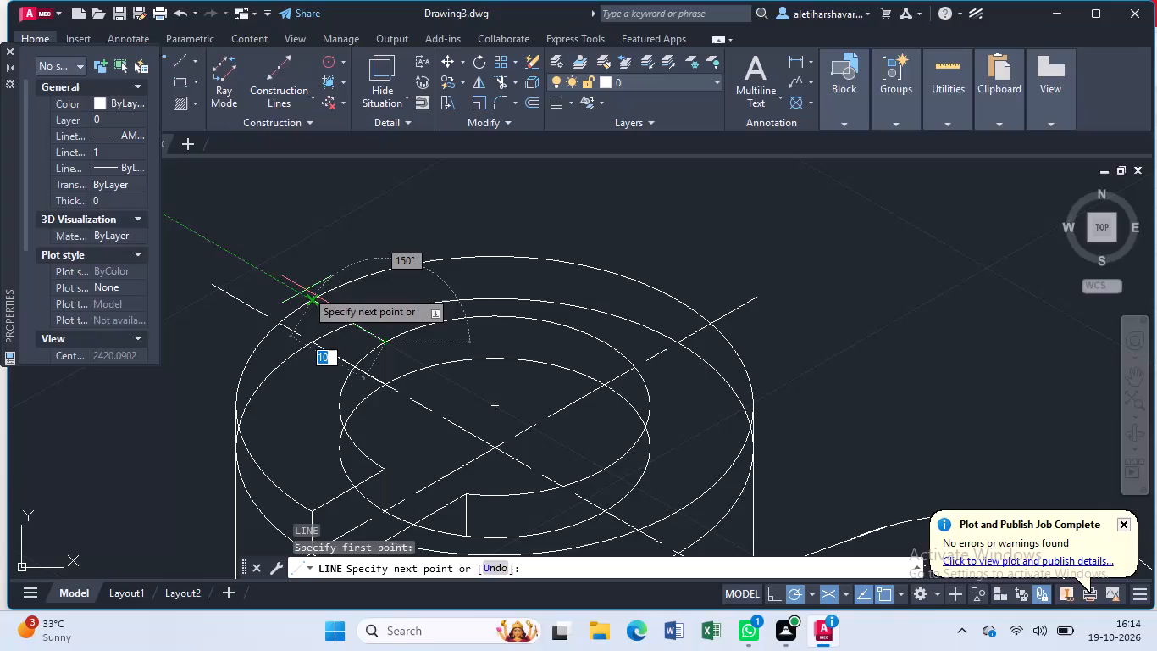
Finish the line from the vertical edge's top end at 150° to the upper outer ellipse.
{"action": "left_click", "coordinate": [306, 290]}
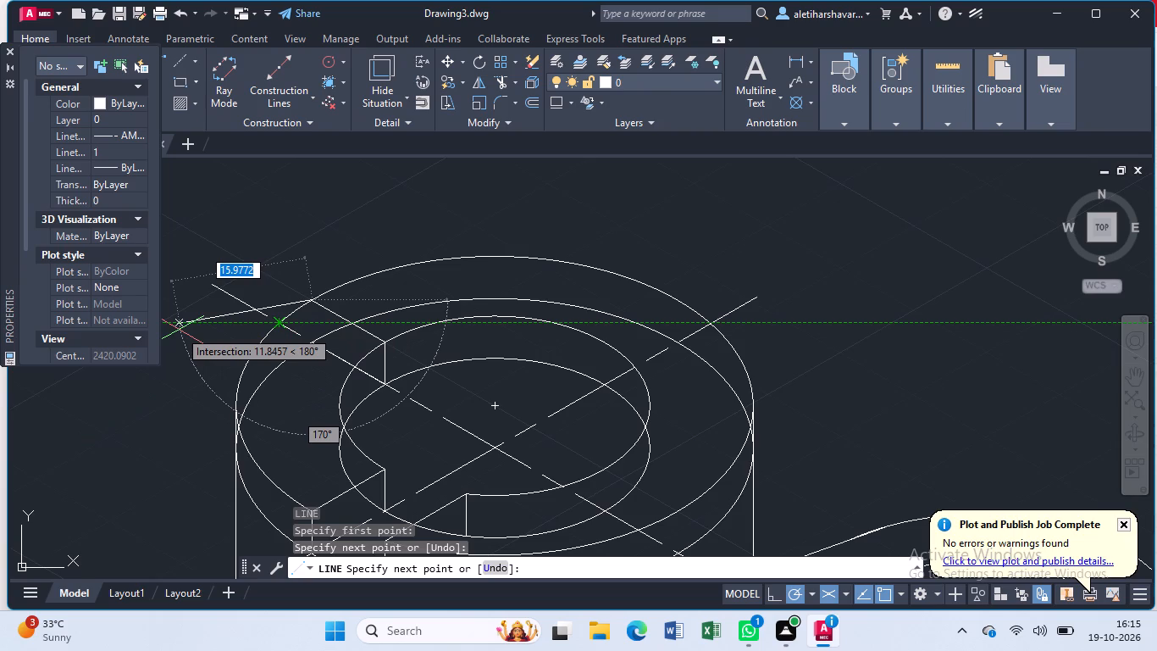
{"action": "key", "text": "Escape"}
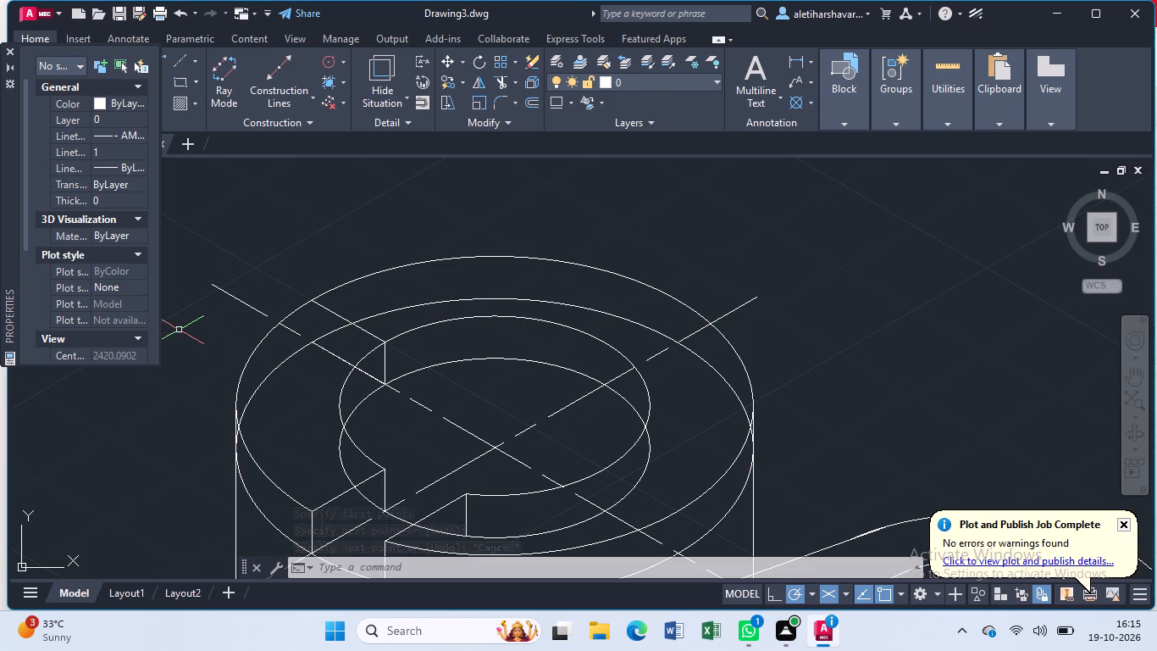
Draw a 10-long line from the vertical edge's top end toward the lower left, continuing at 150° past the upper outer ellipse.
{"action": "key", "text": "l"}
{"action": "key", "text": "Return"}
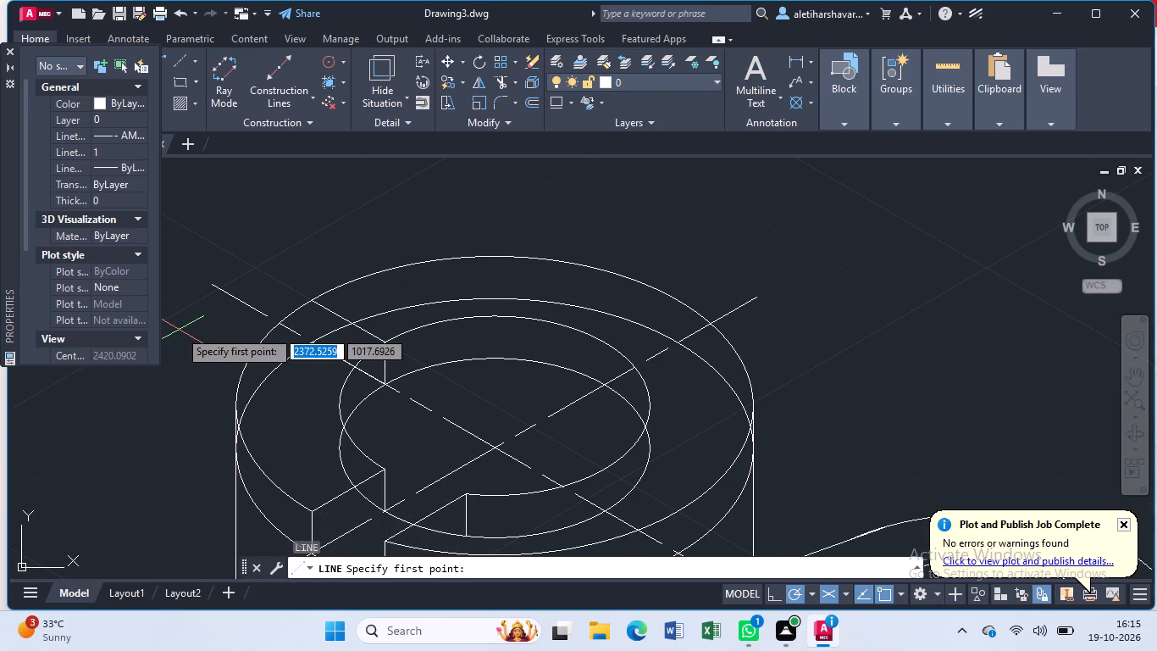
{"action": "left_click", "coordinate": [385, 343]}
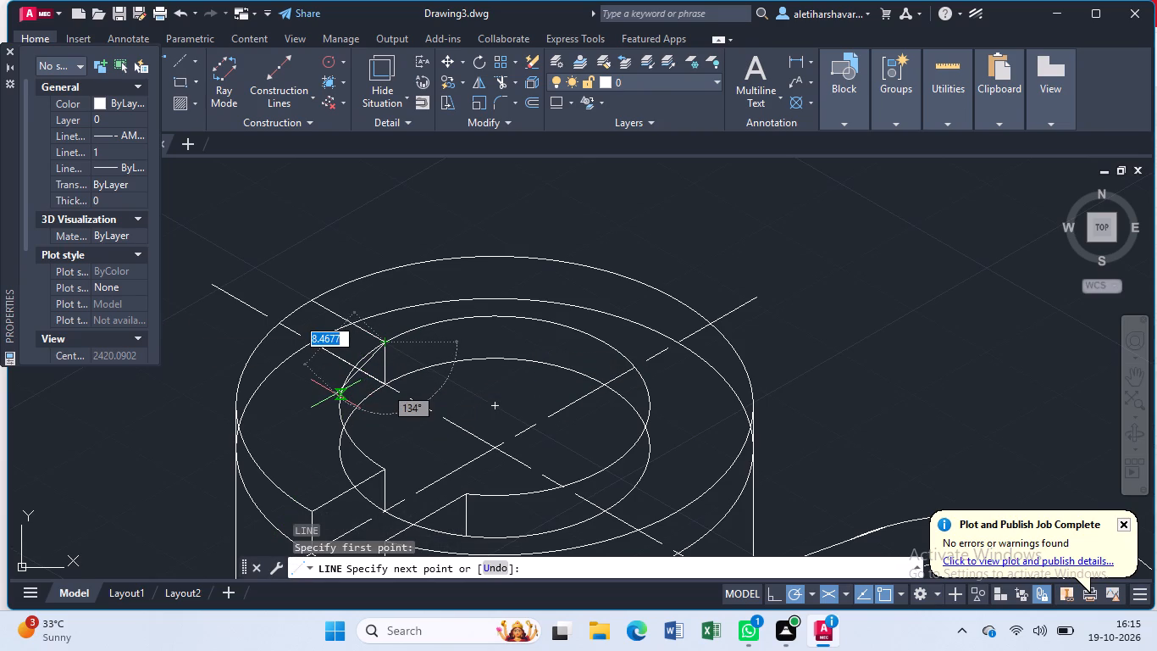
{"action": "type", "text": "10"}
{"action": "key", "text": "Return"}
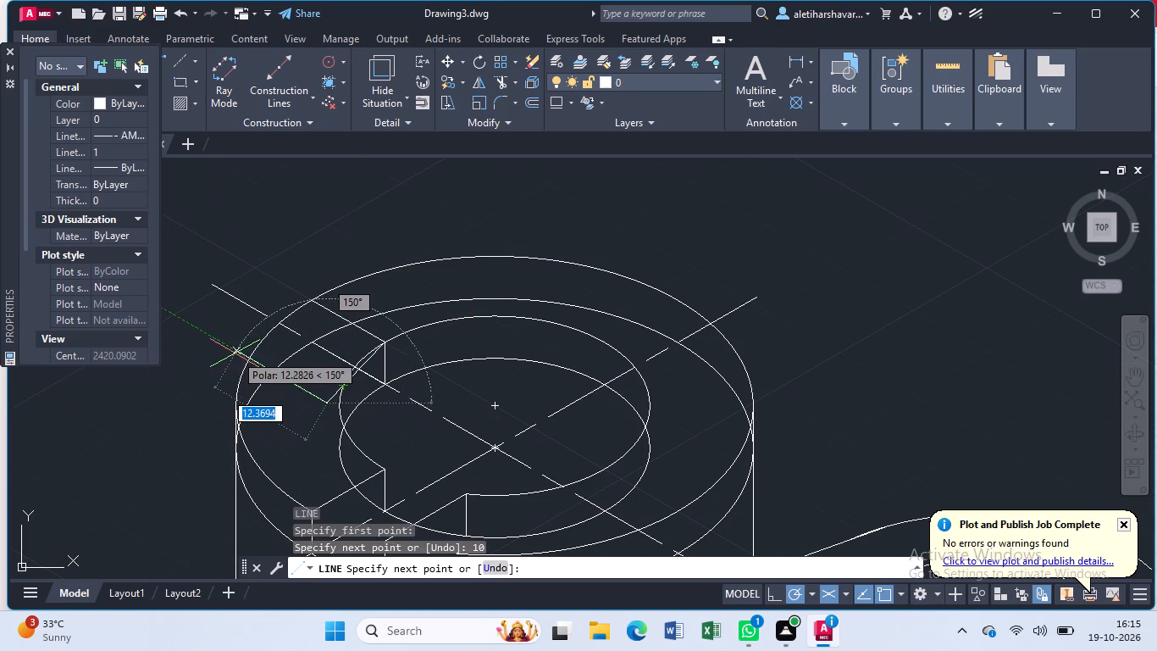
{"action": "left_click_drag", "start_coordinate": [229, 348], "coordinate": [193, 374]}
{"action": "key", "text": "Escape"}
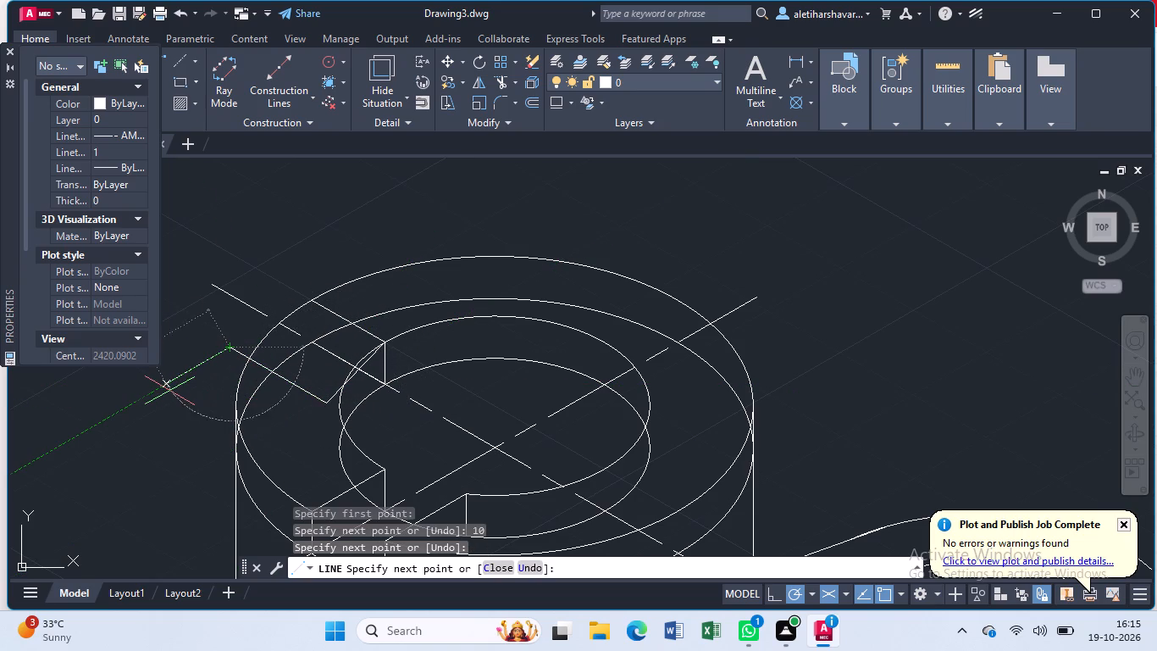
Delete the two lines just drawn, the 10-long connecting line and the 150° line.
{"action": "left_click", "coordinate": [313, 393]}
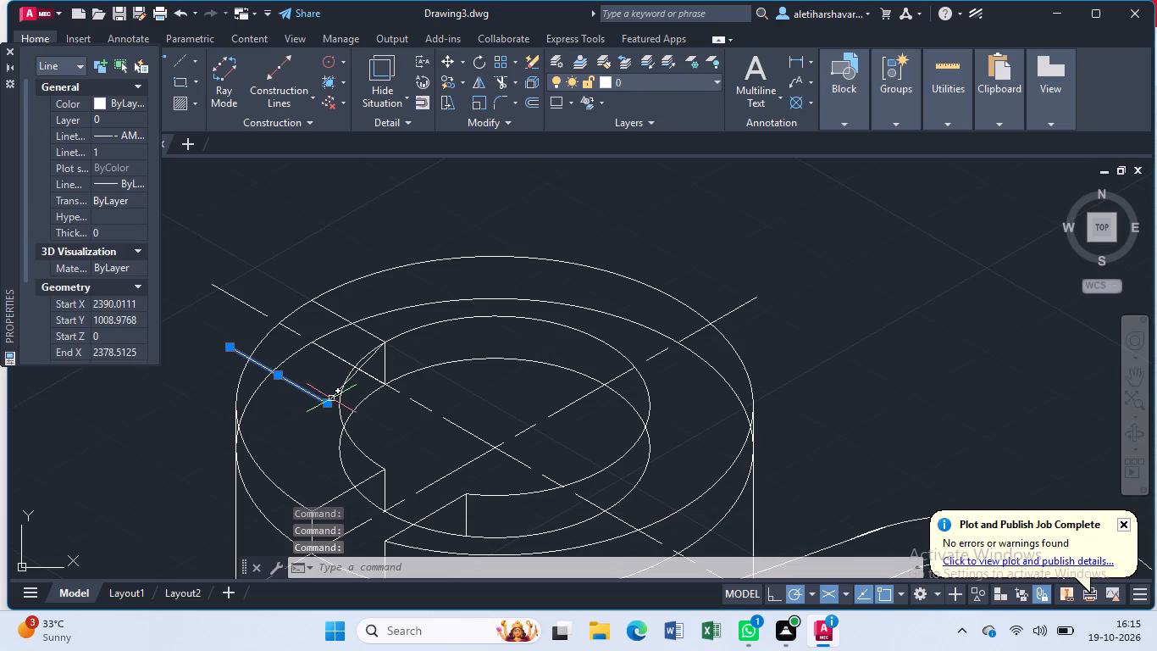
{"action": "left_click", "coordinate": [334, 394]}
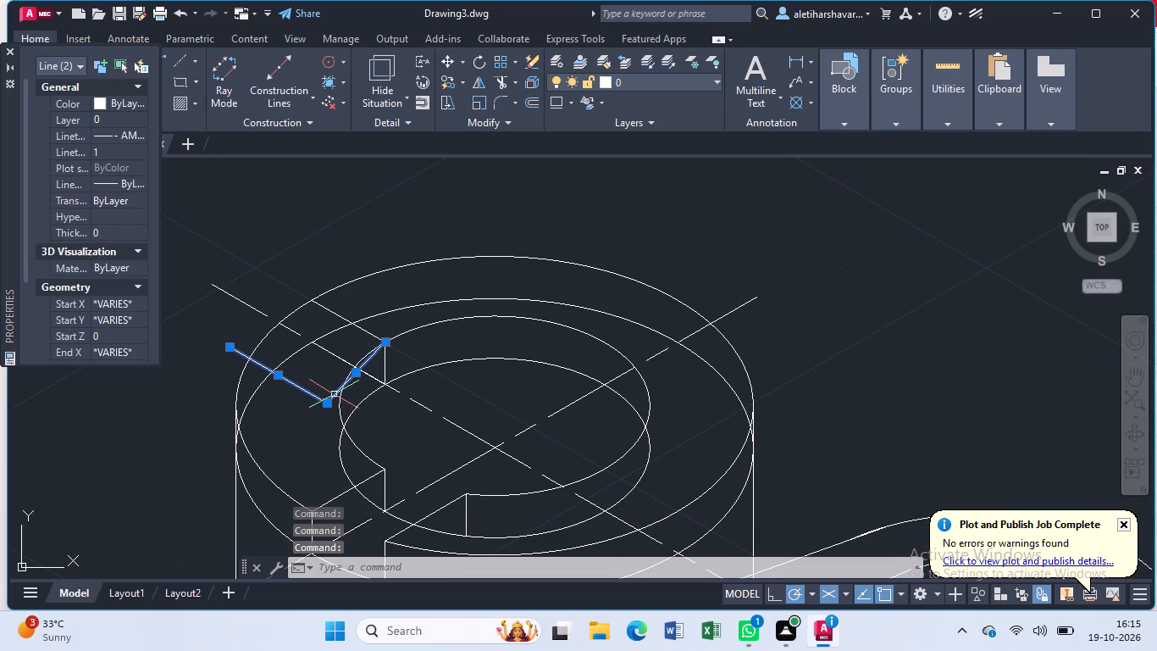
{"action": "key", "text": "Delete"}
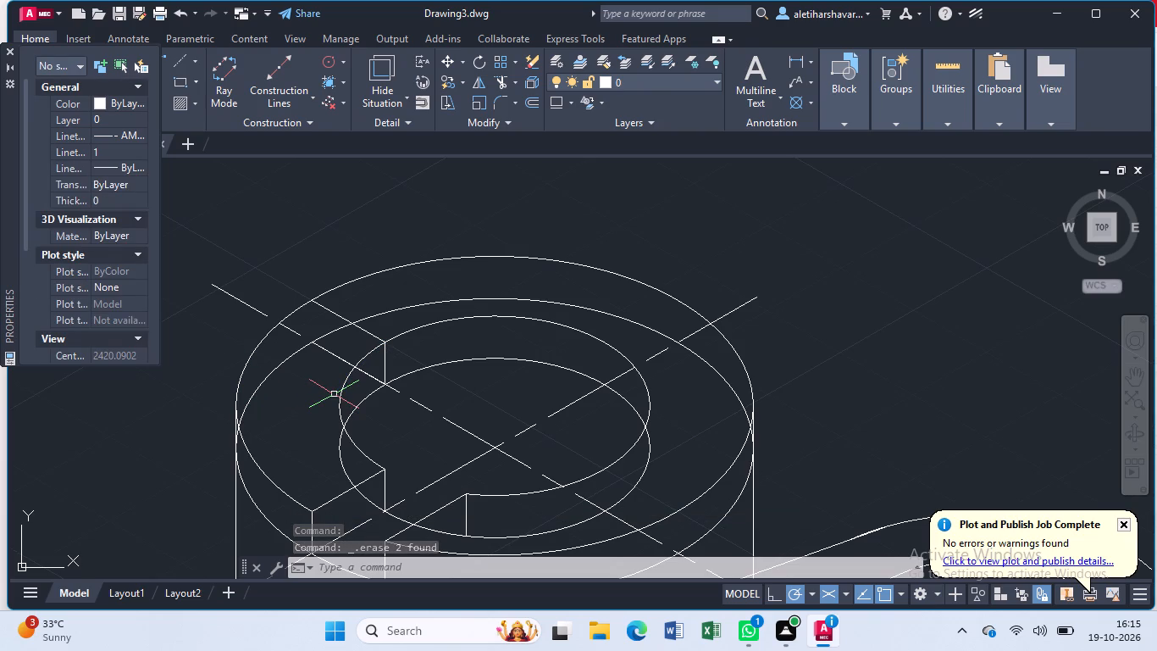
Draw a 10-long line from the vertical edge's top end toward the lower left, continuing about 14 at 150° past the outer ellipse.
{"action": "key", "text": "l"}
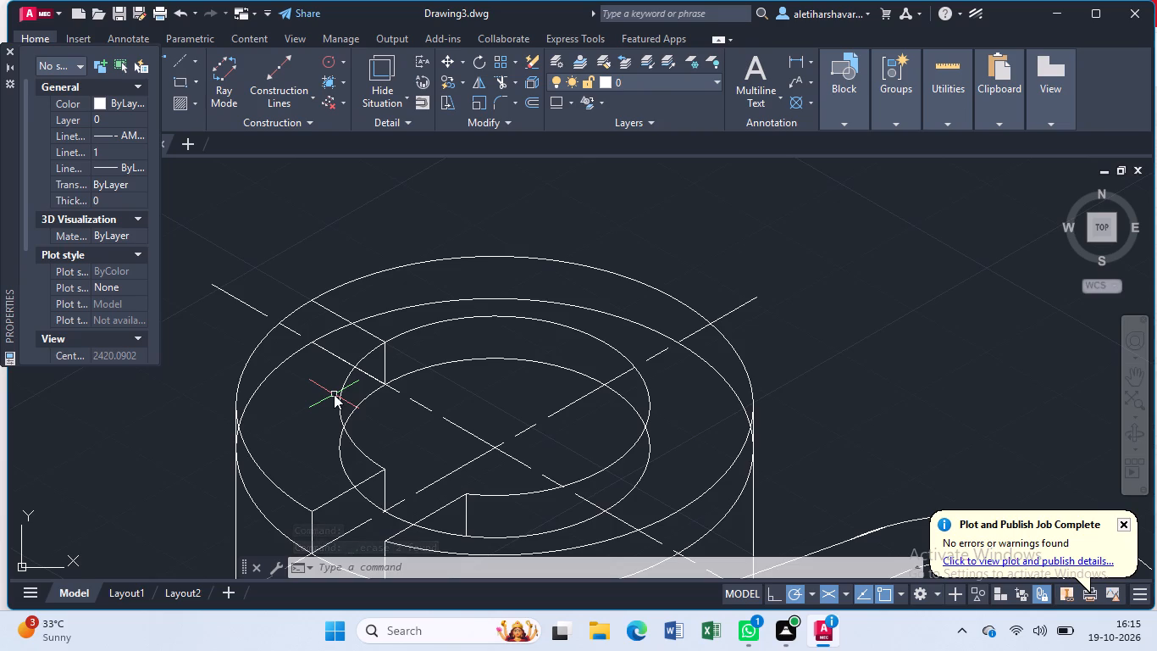
{"action": "key", "text": "Return"}
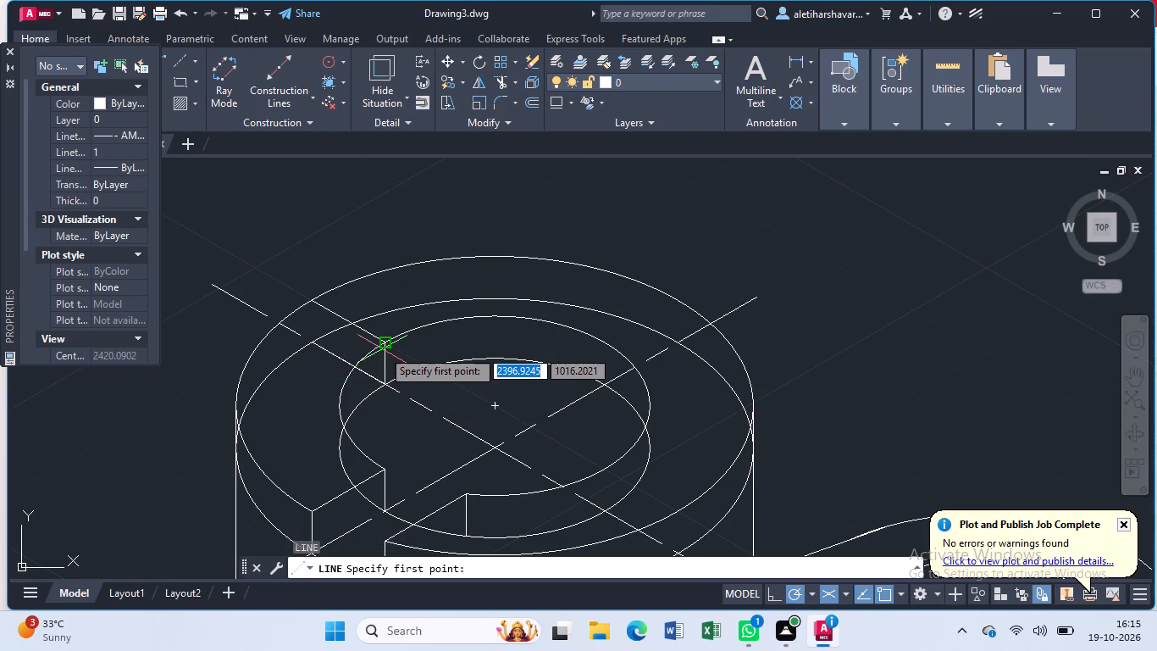
{"action": "left_click", "coordinate": [382, 348]}
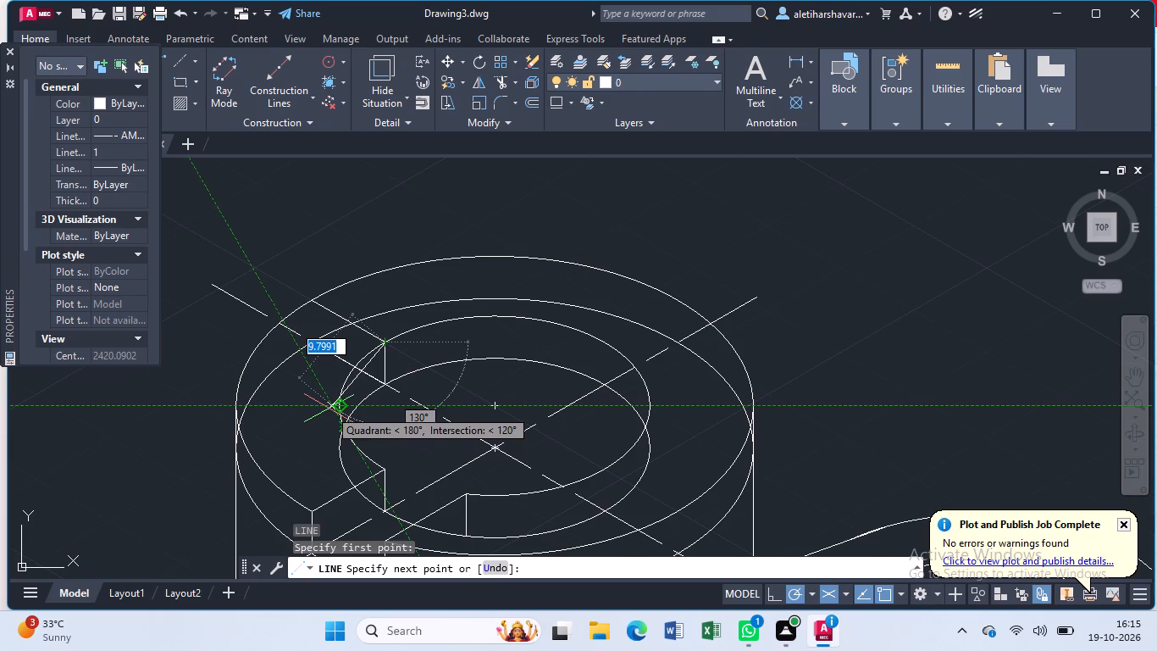
{"action": "key", "text": "1"}
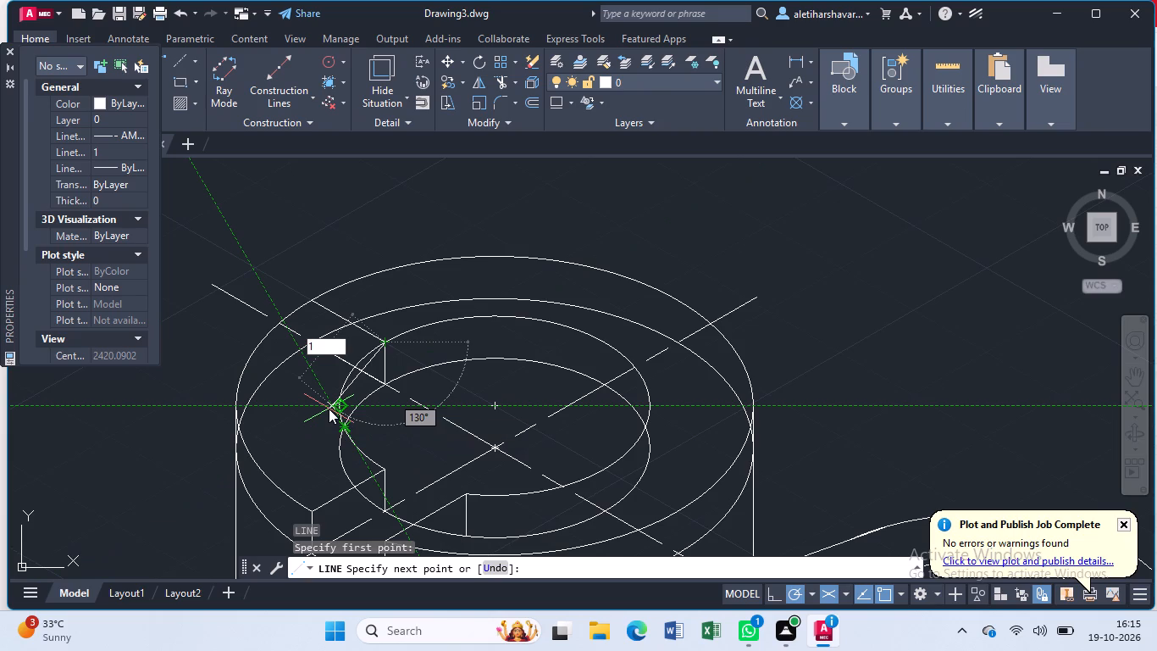
{"action": "key", "text": "0"}
{"action": "key", "text": "Return"}
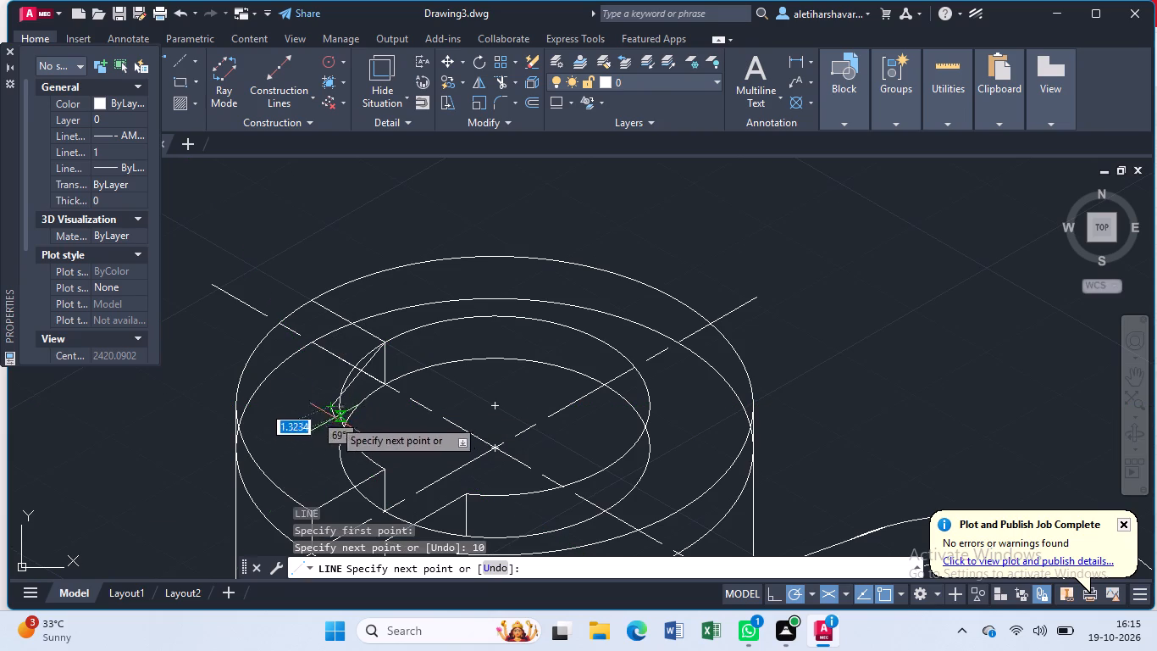
{"action": "left_click", "coordinate": [225, 354]}
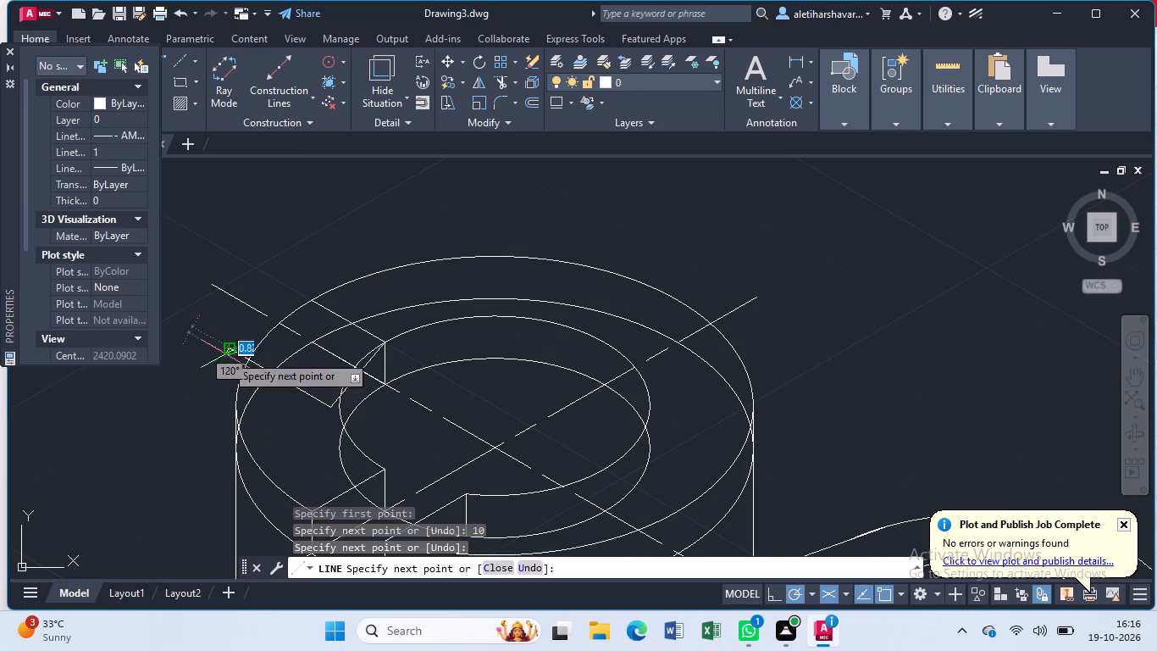
{"action": "key", "text": "Escape"}
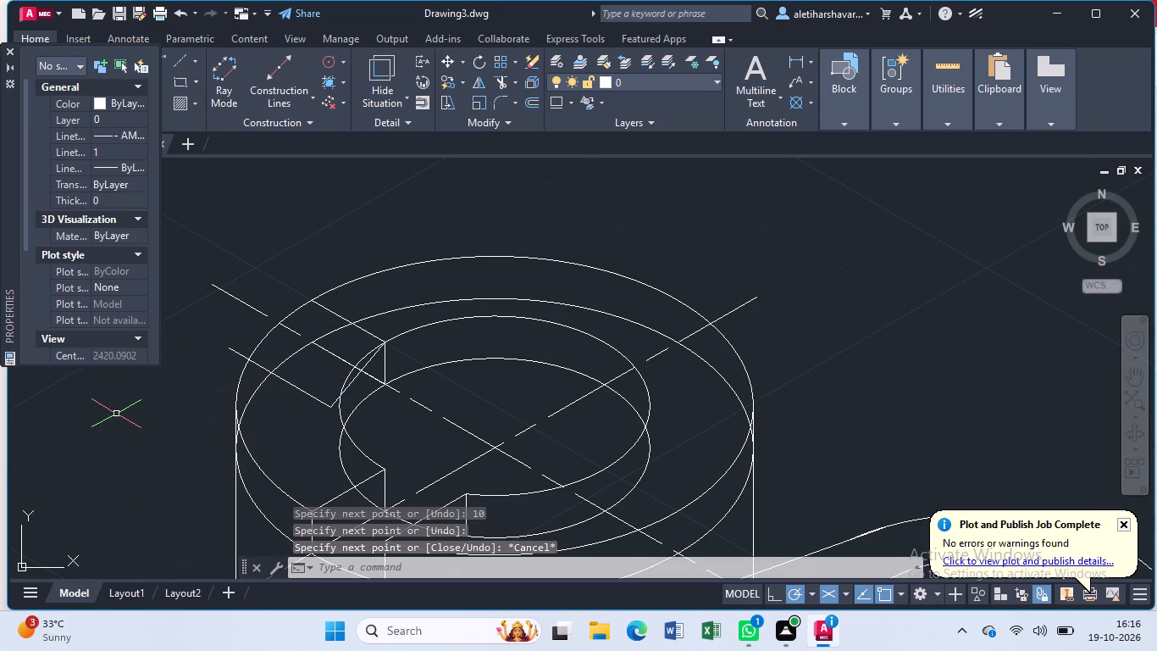
Trim the new 150° line's end outside the upper outer ellipse and extend its other end to the upper inner ellipse.
{"action": "type", "text": "tr"}
{"action": "key", "text": "Return"}
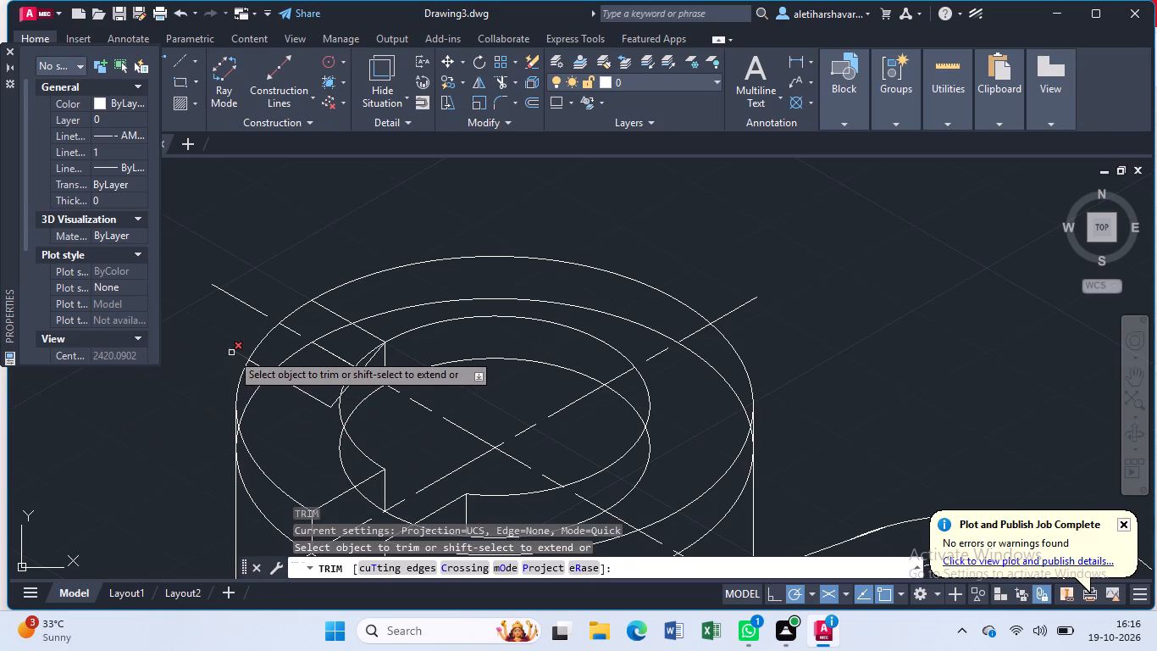
{"action": "left_click", "coordinate": [231, 353]}
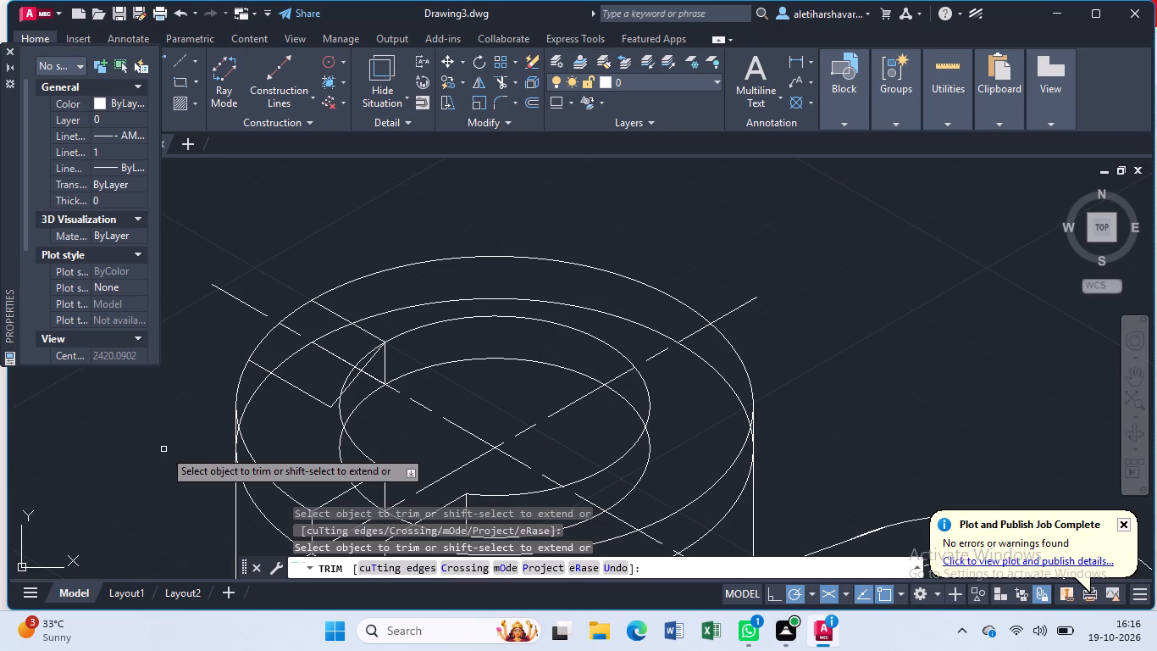
{"action": "key", "text": "e"}
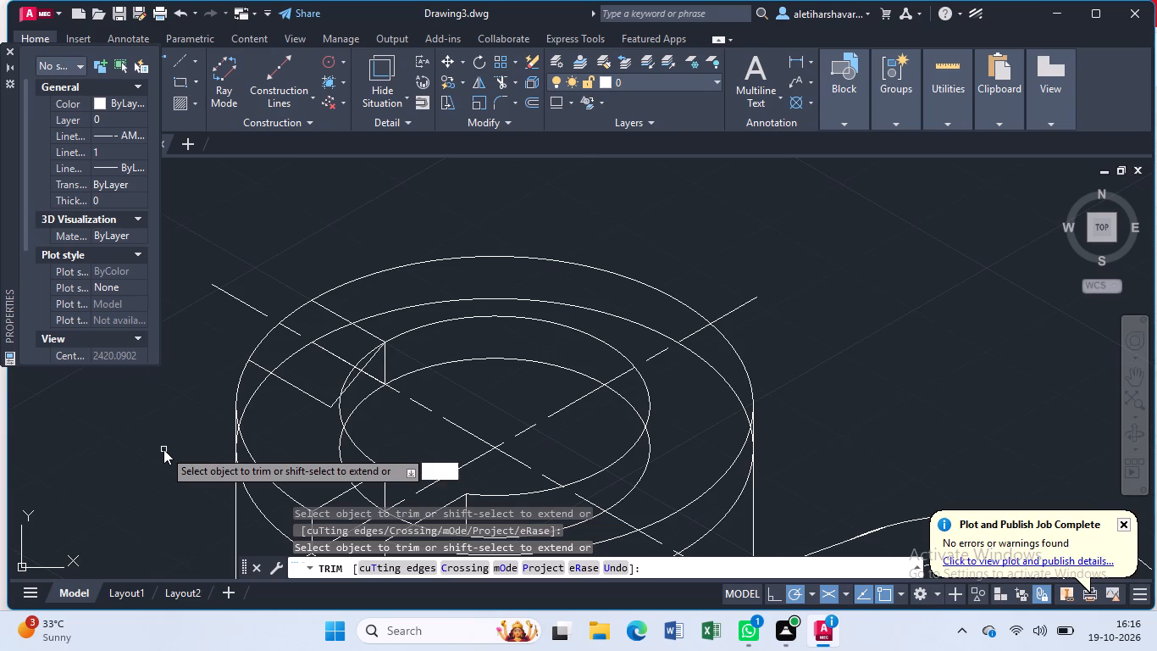
{"action": "key", "text": "x"}
{"action": "key", "text": "Return"}
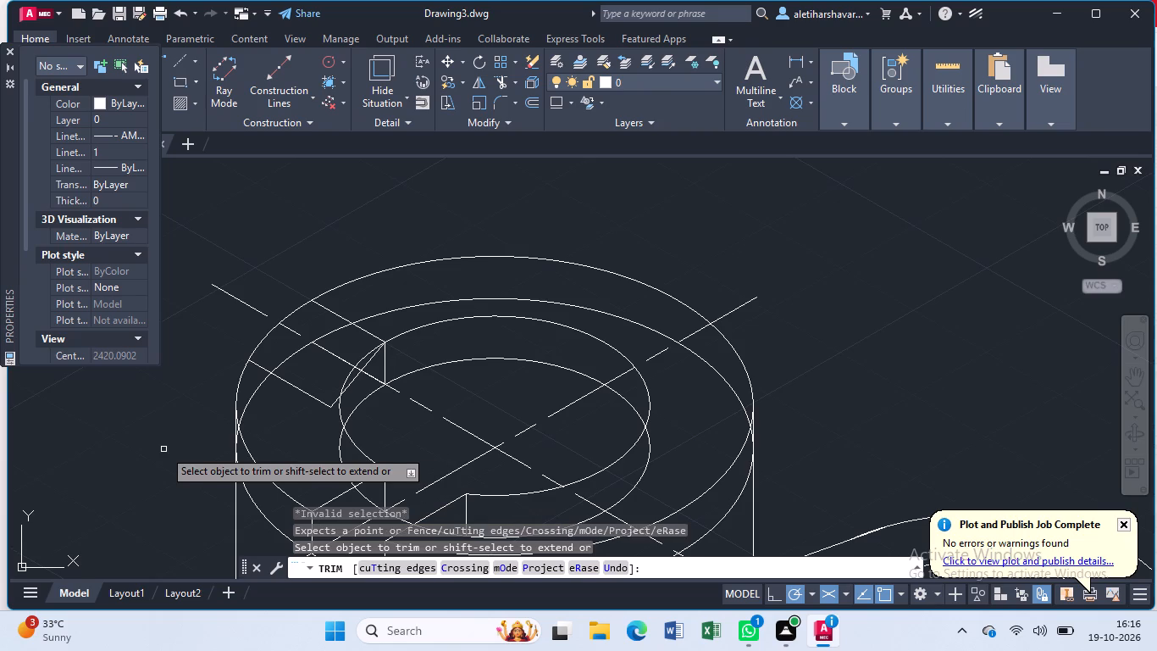
{"action": "left_click", "coordinate": [316, 398], "text": "shift"}
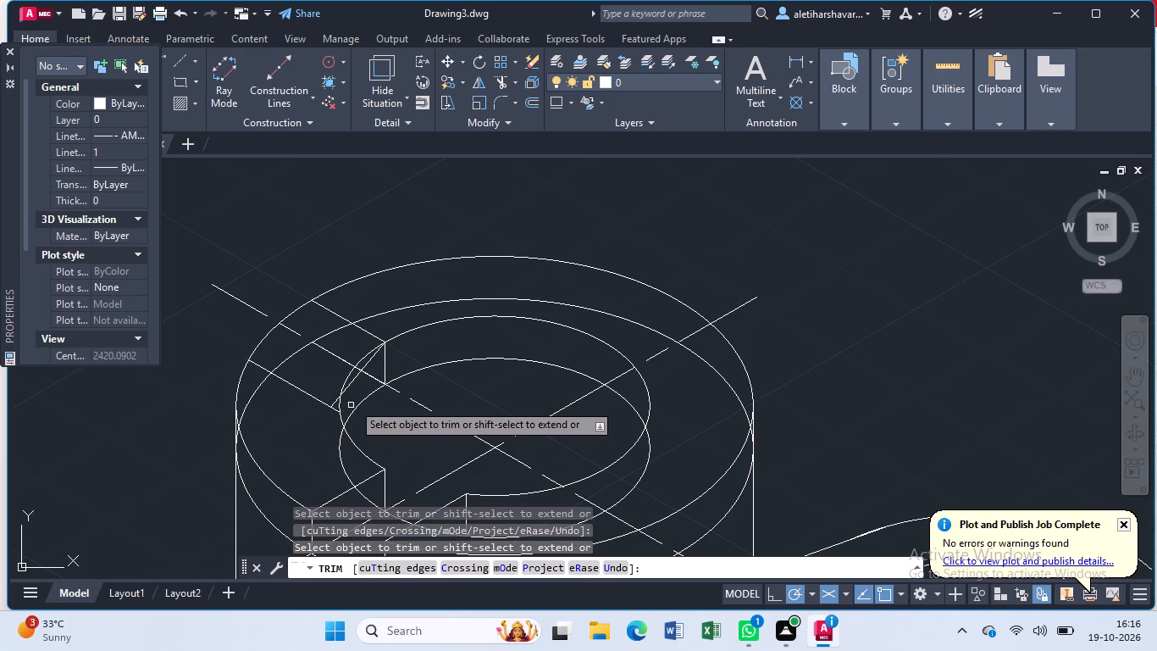
Trim away all pieces of the 10-long connecting line between the two parallel slot edges.
{"action": "left_click", "coordinate": [352, 382]}
{"action": "left_click", "coordinate": [370, 362]}
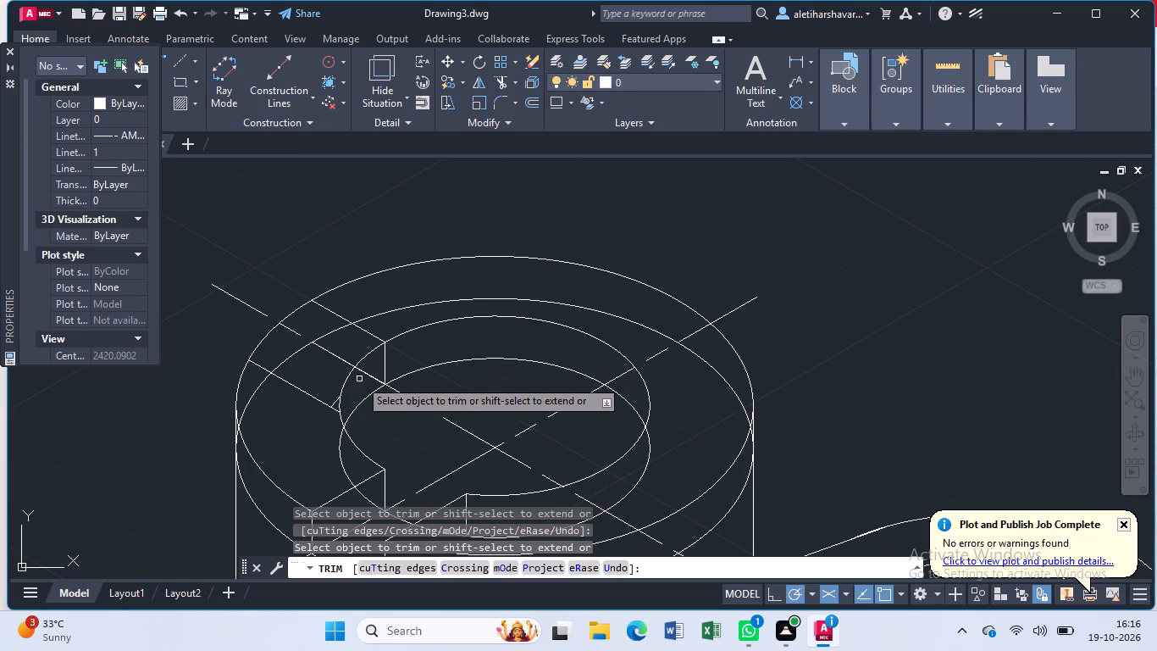
{"action": "left_click", "coordinate": [332, 402]}
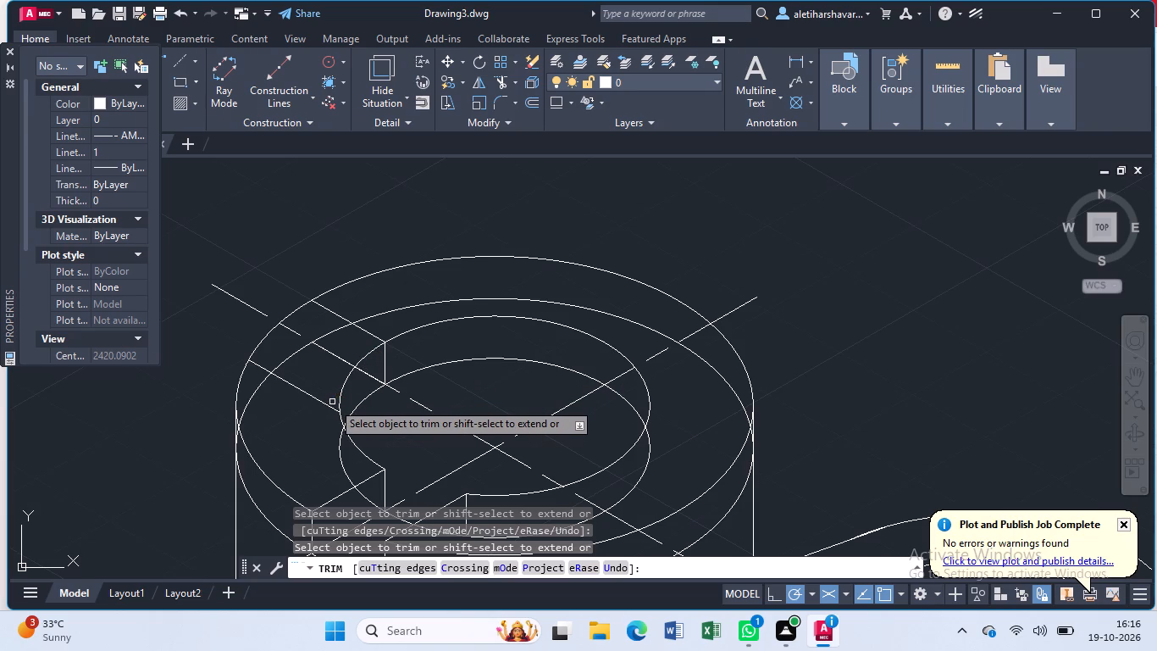
{"action": "key", "text": "Escape"}
Draw a vertical line down from the second slot edge's outer end and trim it at the lower outer ellipse.
{"action": "key", "text": "l"}
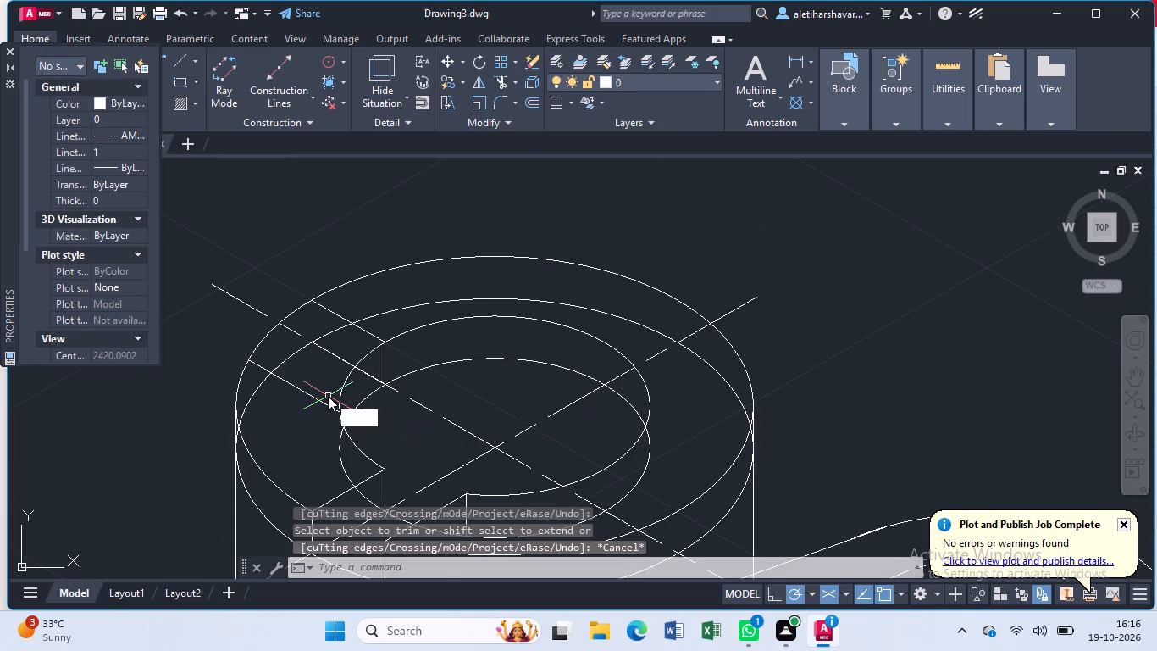
{"action": "key", "text": "Return"}
{"action": "left_click", "coordinate": [243, 363]}
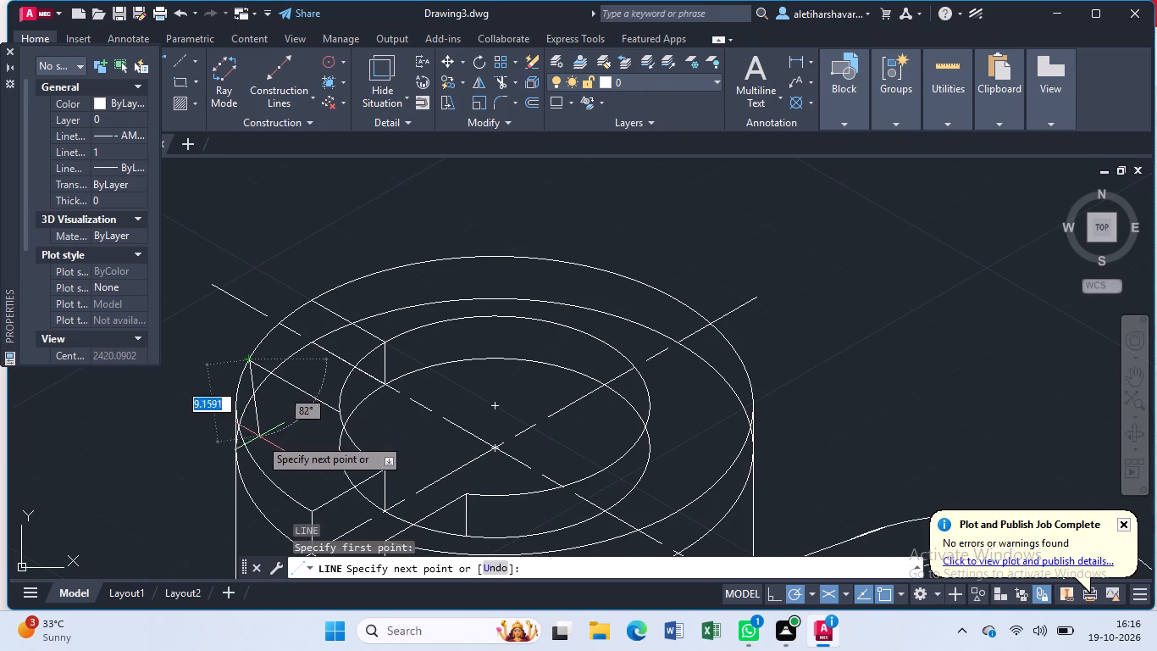
{"action": "left_click", "coordinate": [257, 441]}
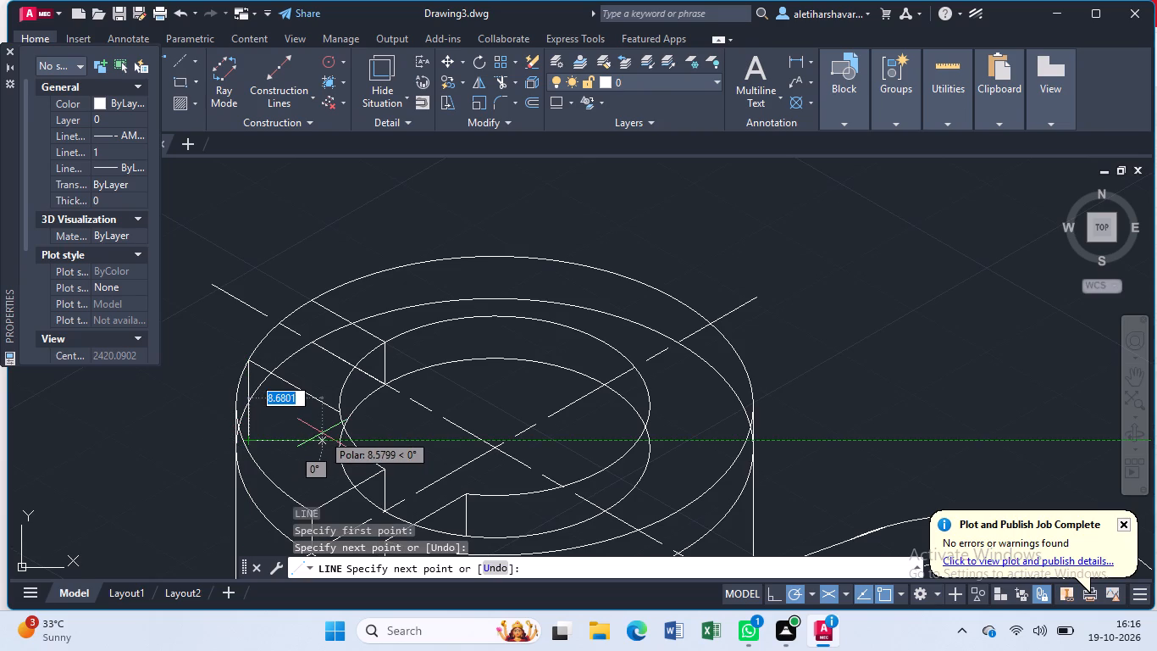
{"action": "key", "text": "Escape"}
{"action": "type", "text": "tr"}
{"action": "key", "text": "Return"}
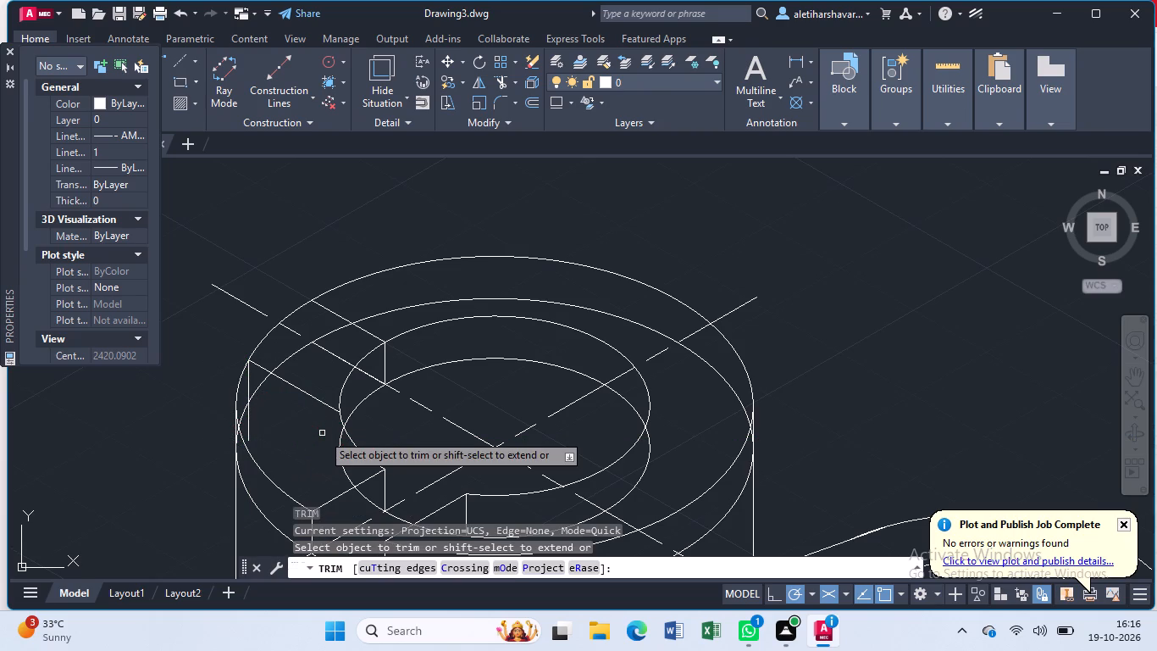
{"action": "left_click", "coordinate": [249, 431]}
{"action": "key", "text": "Escape"}
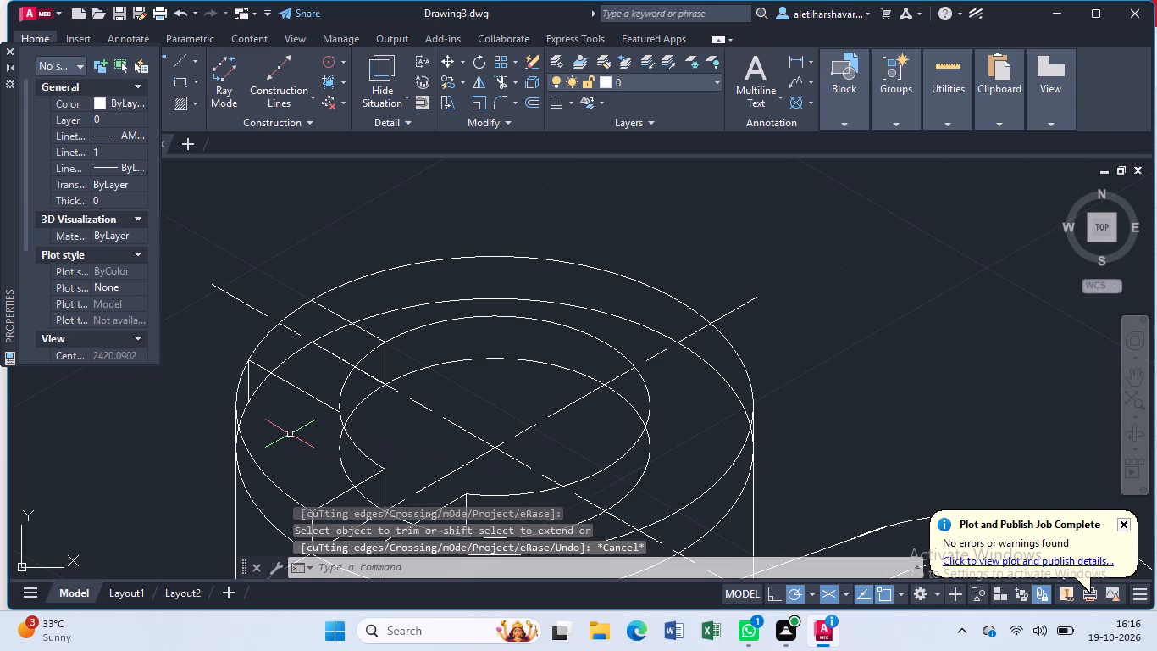
Draw a vertical line about 9 long down from the second slot edge's inner end and trim it at the lower inner ellipse.
{"action": "key", "text": "l"}
{"action": "key", "text": "Return"}
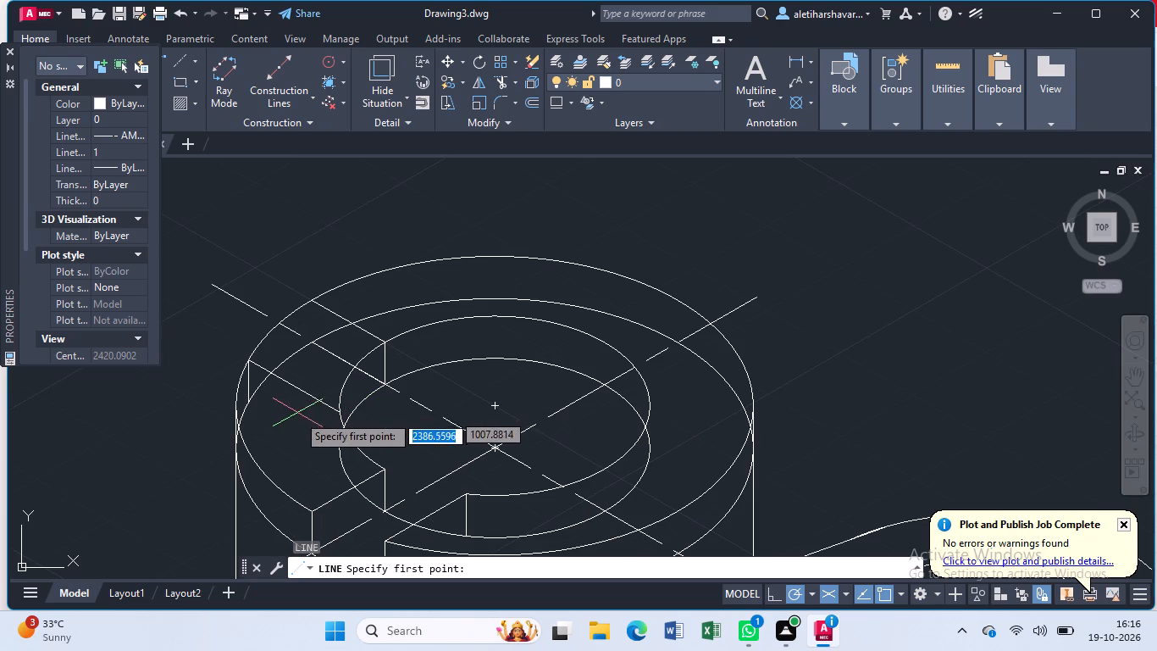
{"action": "left_click", "coordinate": [335, 412]}
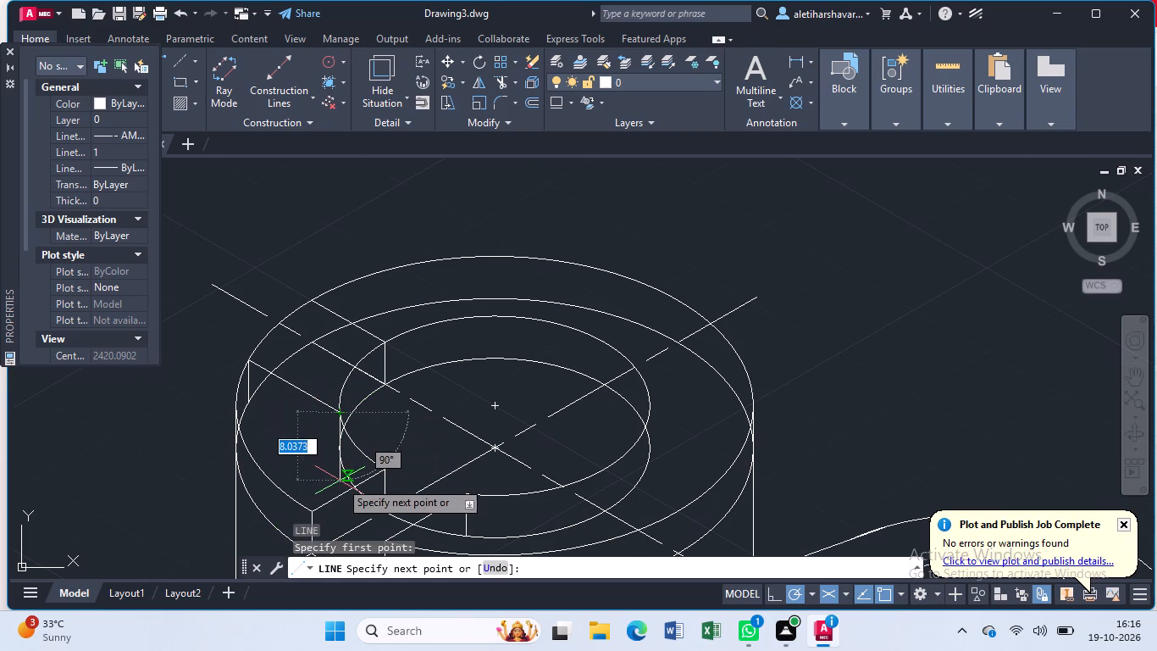
{"action": "middle_click_drag", "start_coordinate": [341, 481], "coordinate": [307, 406]}
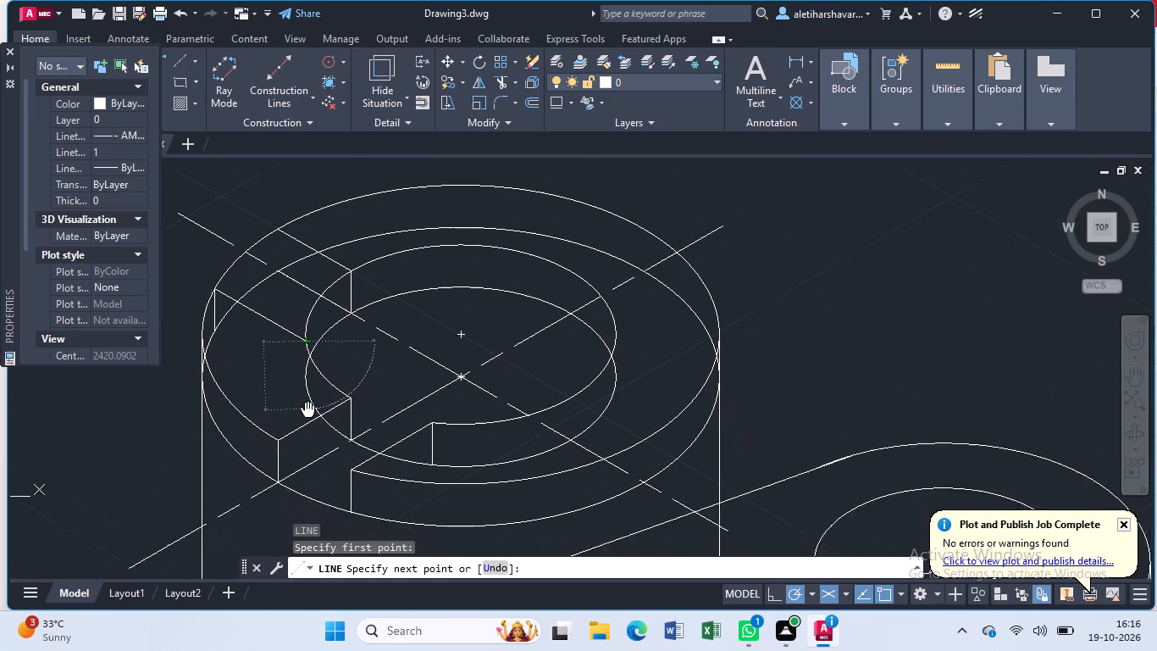
{"action": "middle_click_drag", "start_coordinate": [307, 406], "coordinate": [284, 337]}
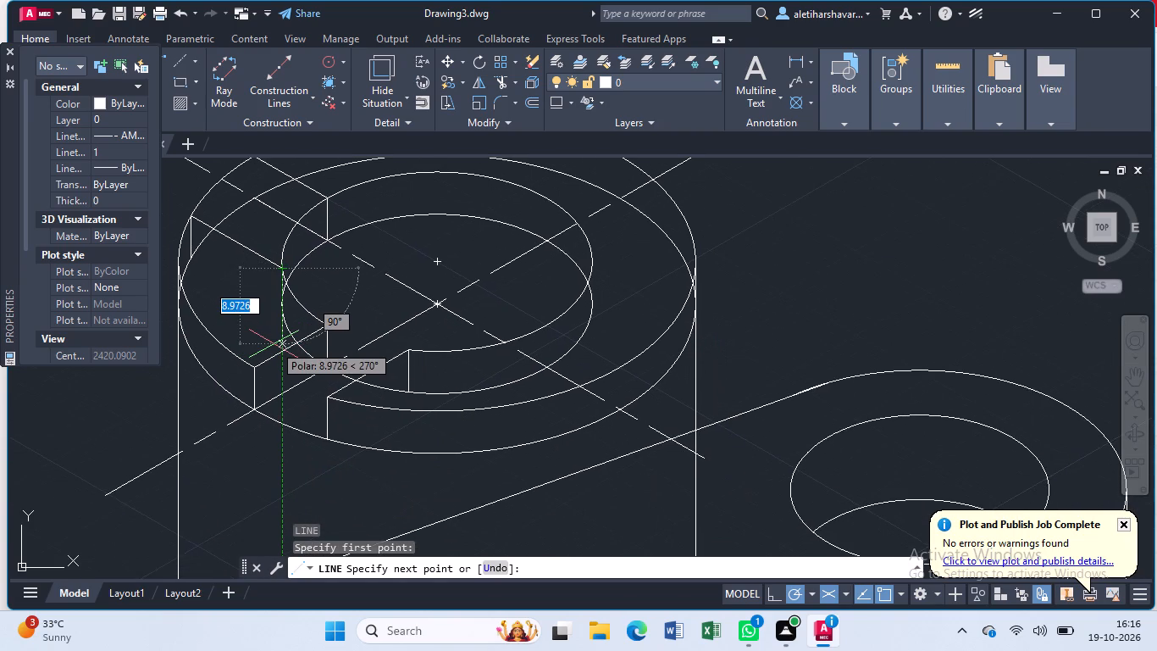
{"action": "left_click", "coordinate": [274, 344]}
{"action": "key", "text": "Escape"}
{"action": "type", "text": "tr"}
{"action": "key", "text": "Return"}
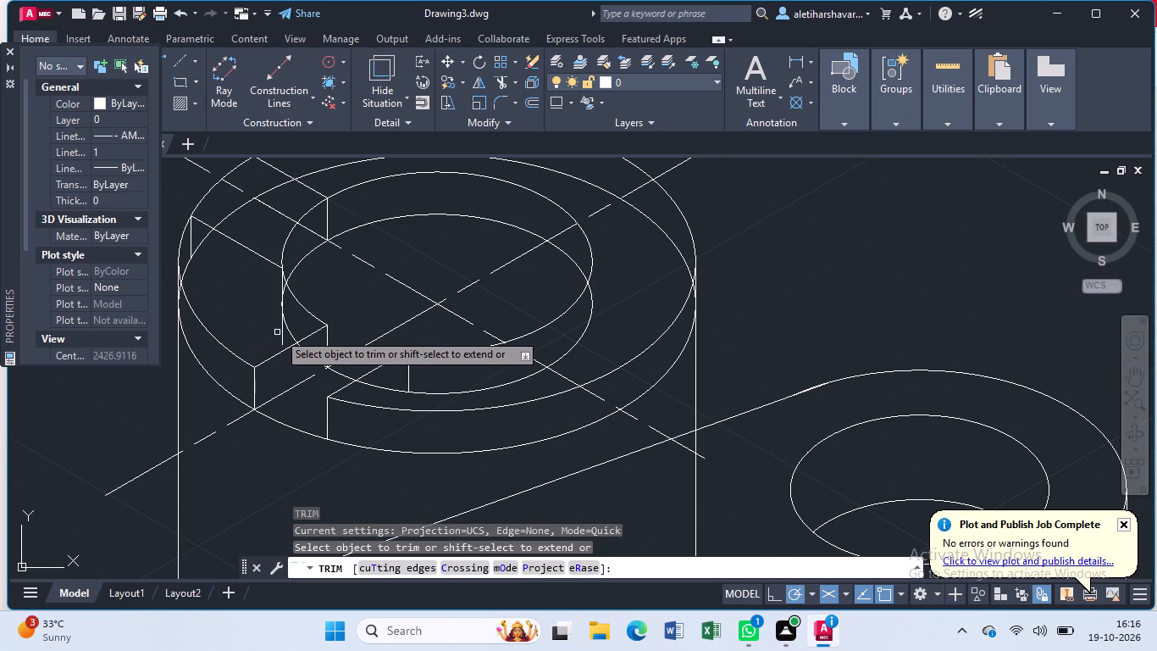
{"action": "left_click", "coordinate": [282, 335]}
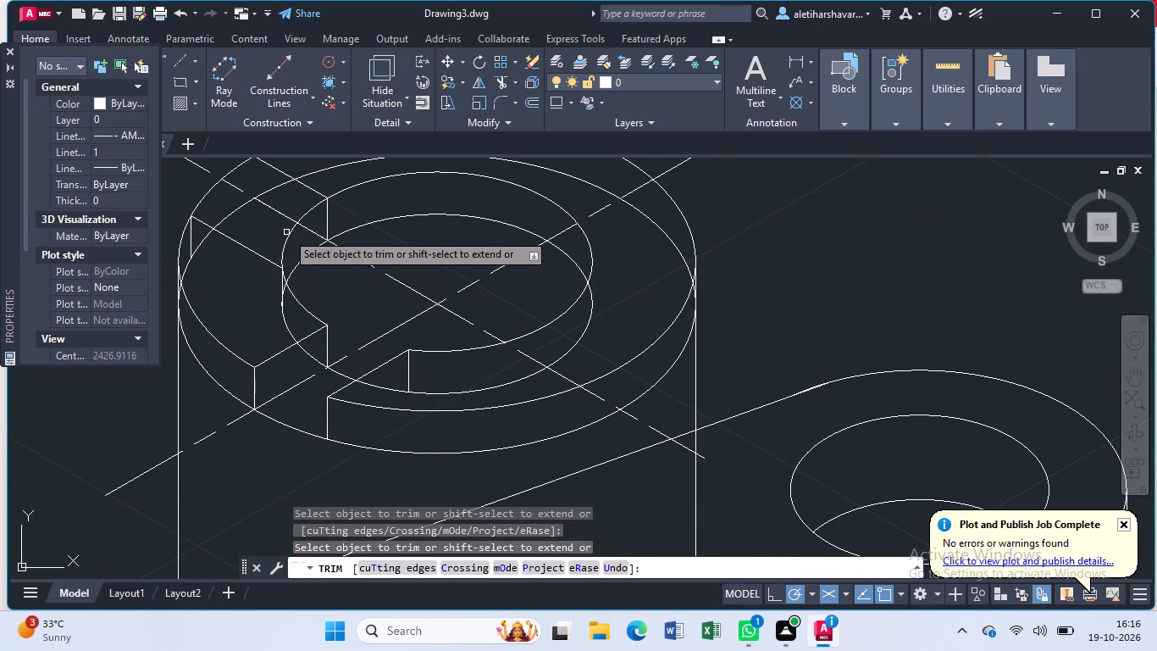
Trim away the upper inner ellipse's arc between the two parallel edges of the upper-left slot.
{"action": "left_click", "coordinate": [289, 236]}
{"action": "left_click", "coordinate": [306, 214]}
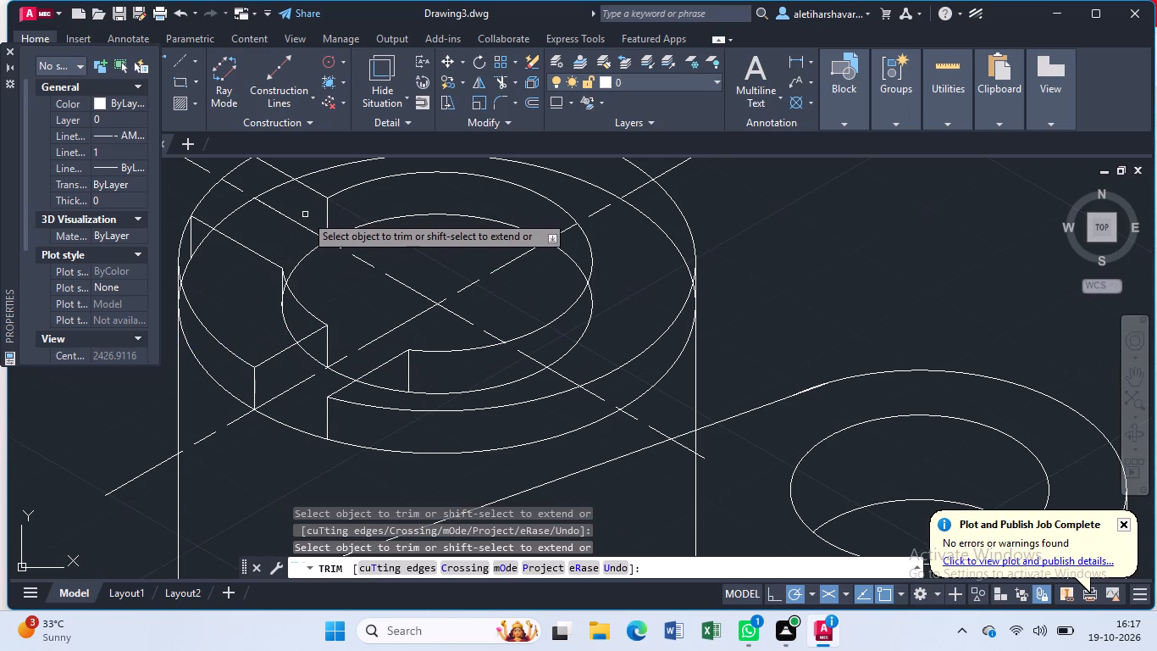
{"action": "key", "text": "Escape"}
{"action": "scroll", "coordinate": [313, 261], "scroll_direction": "down", "scroll_amount": 1}
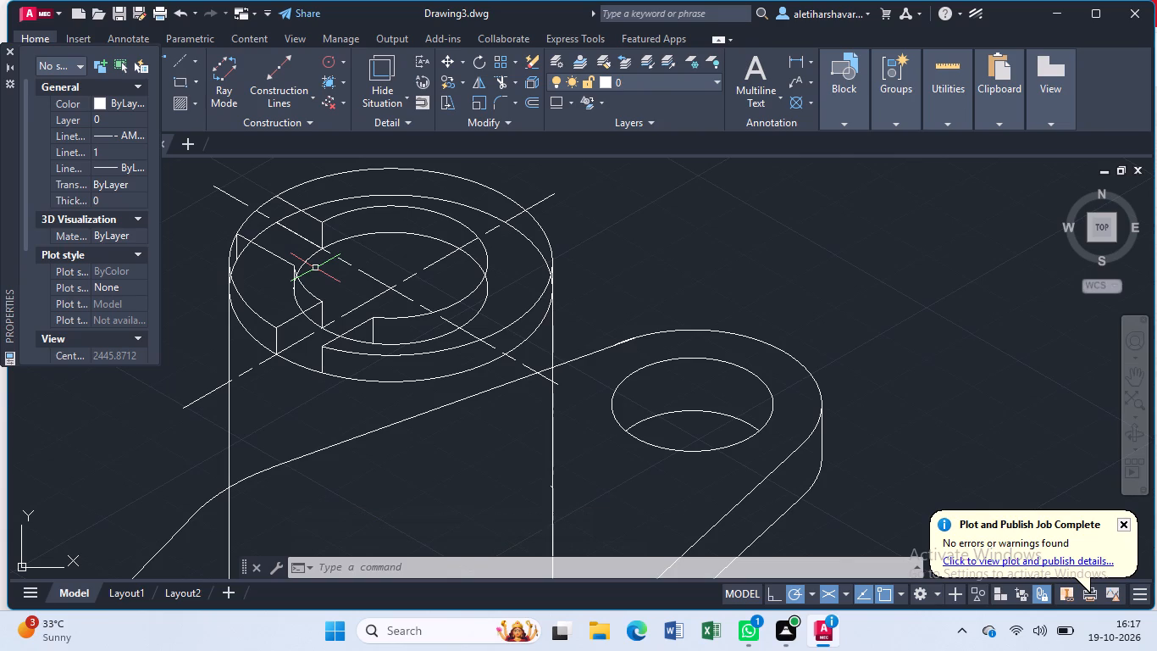
Trim away the hidden pieces of the lower inner ellipse behind the wall section between the two slots.
{"action": "key", "text": "Return"}
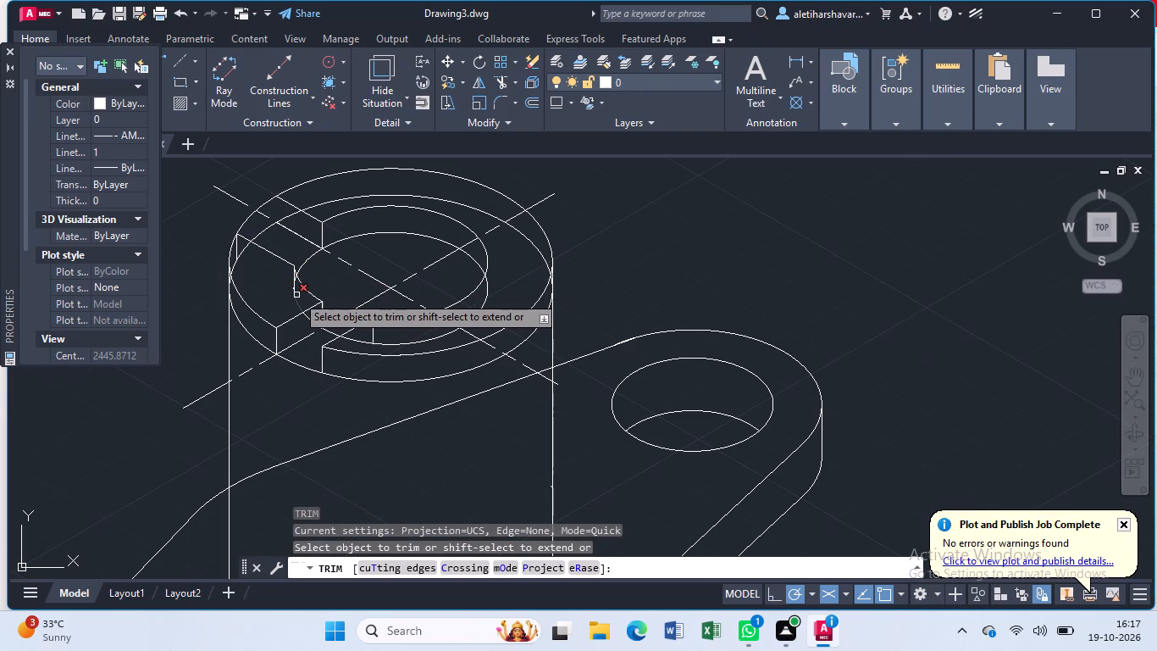
{"action": "left_click", "coordinate": [296, 299]}
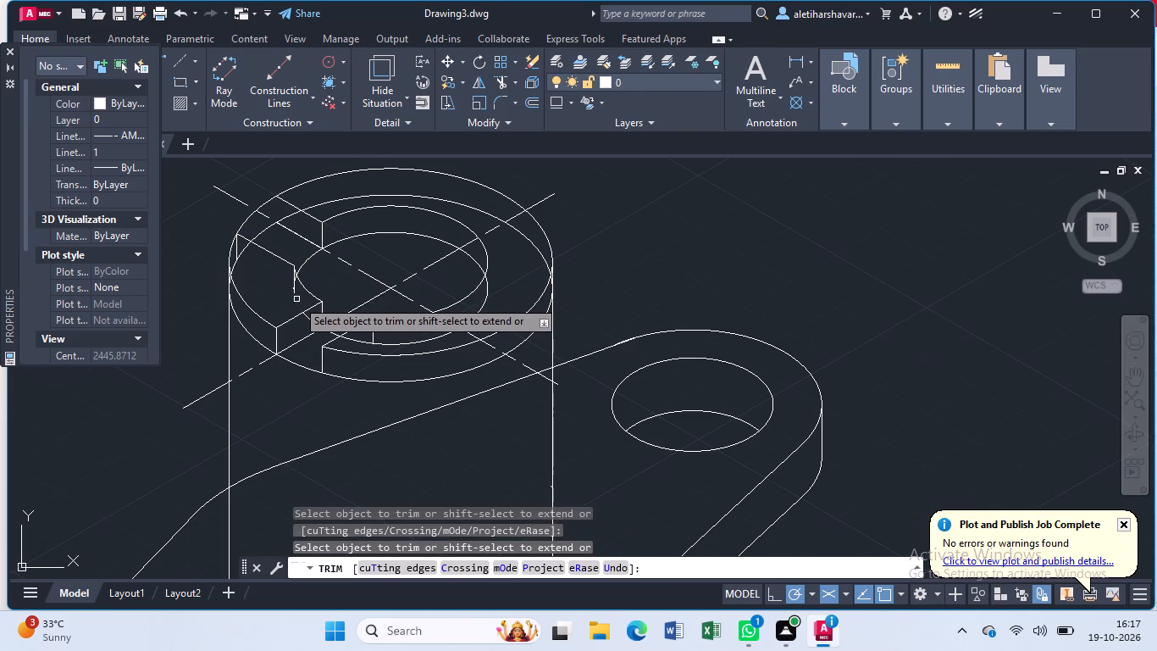
{"action": "scroll", "coordinate": [296, 300], "scroll_direction": "up", "scroll_amount": 2}
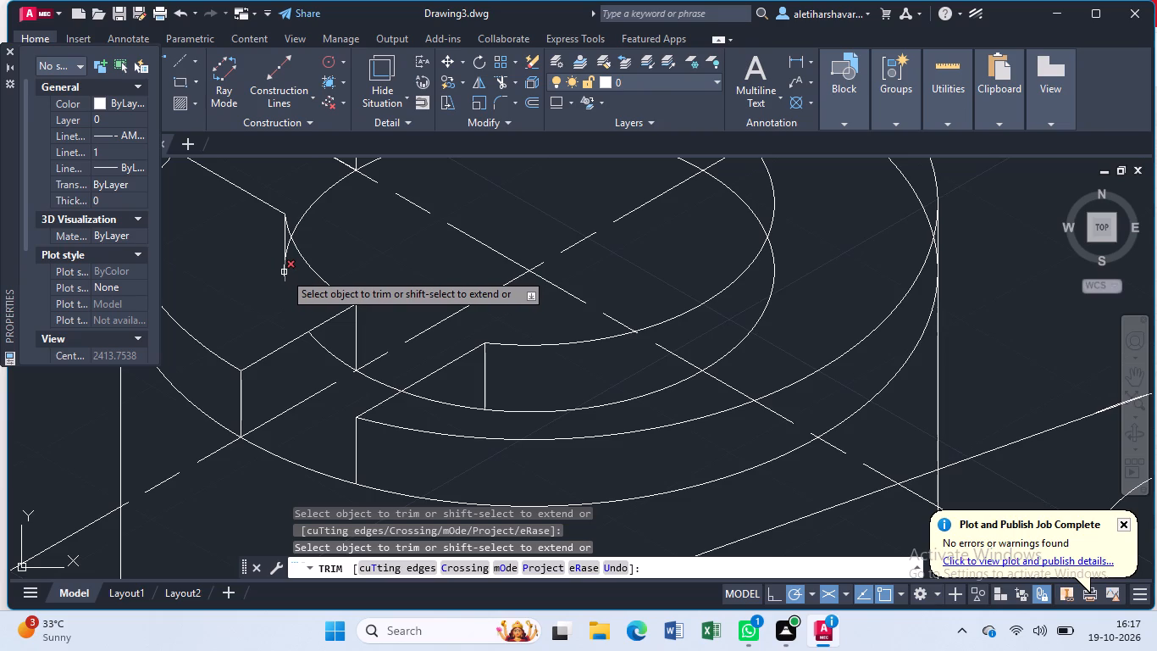
{"action": "left_click", "coordinate": [284, 272]}
{"action": "scroll", "coordinate": [274, 312], "scroll_direction": "down", "scroll_amount": 1}
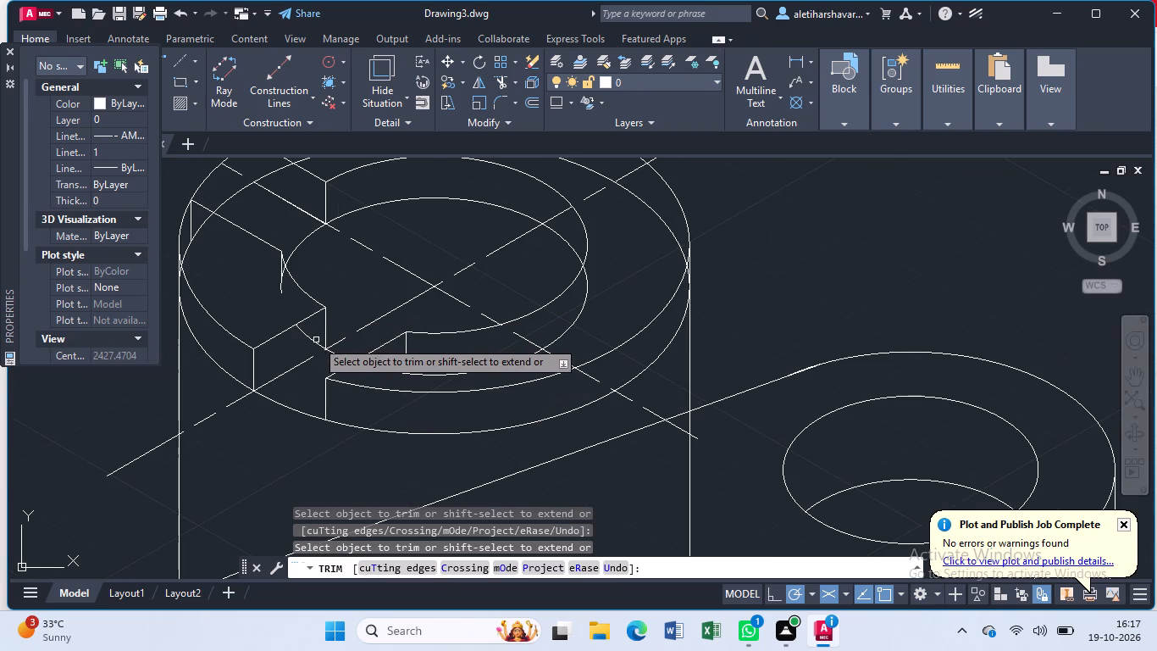
{"action": "left_click", "coordinate": [316, 340]}
{"action": "key", "text": "Escape"}
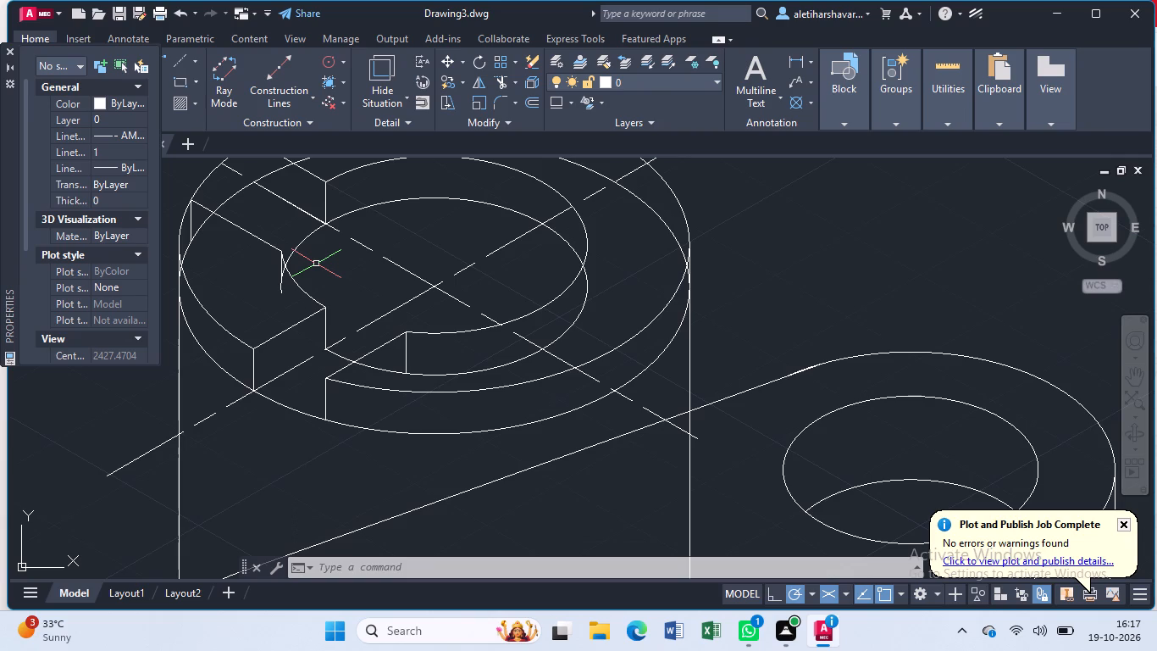
Trim the leftover end of the lower inner ellipse beside the upper-left slot's inner vertical edge.
{"action": "type", "text": "tr"}
{"action": "key", "text": "Return"}
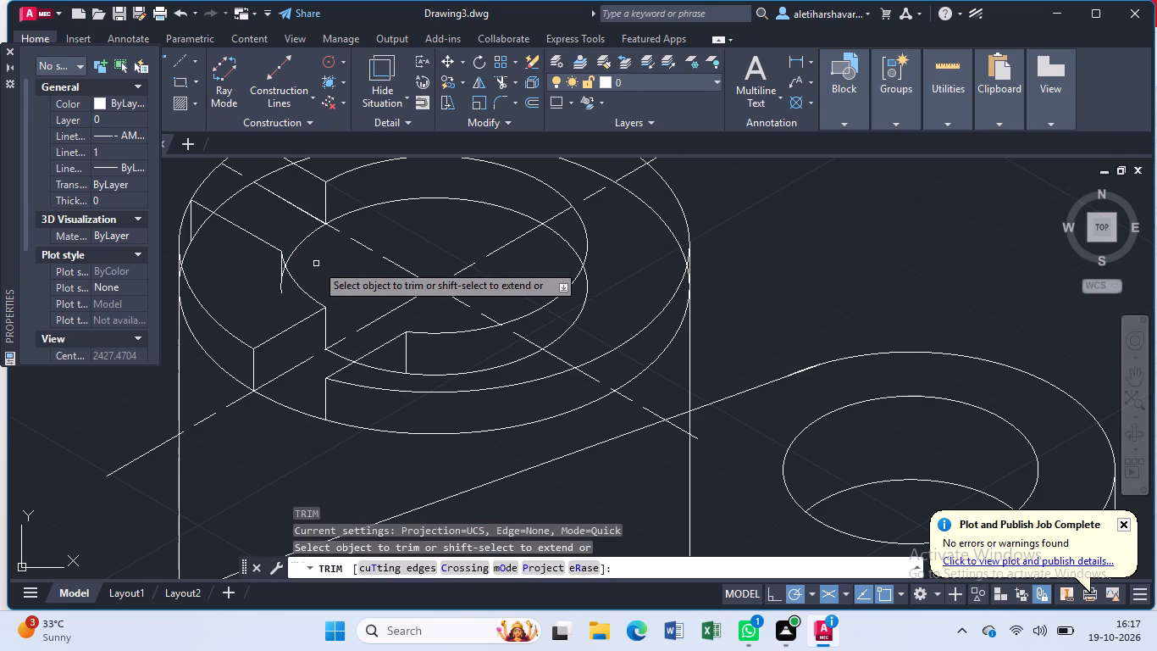
{"action": "scroll", "coordinate": [308, 273], "scroll_direction": "up", "scroll_amount": 2}
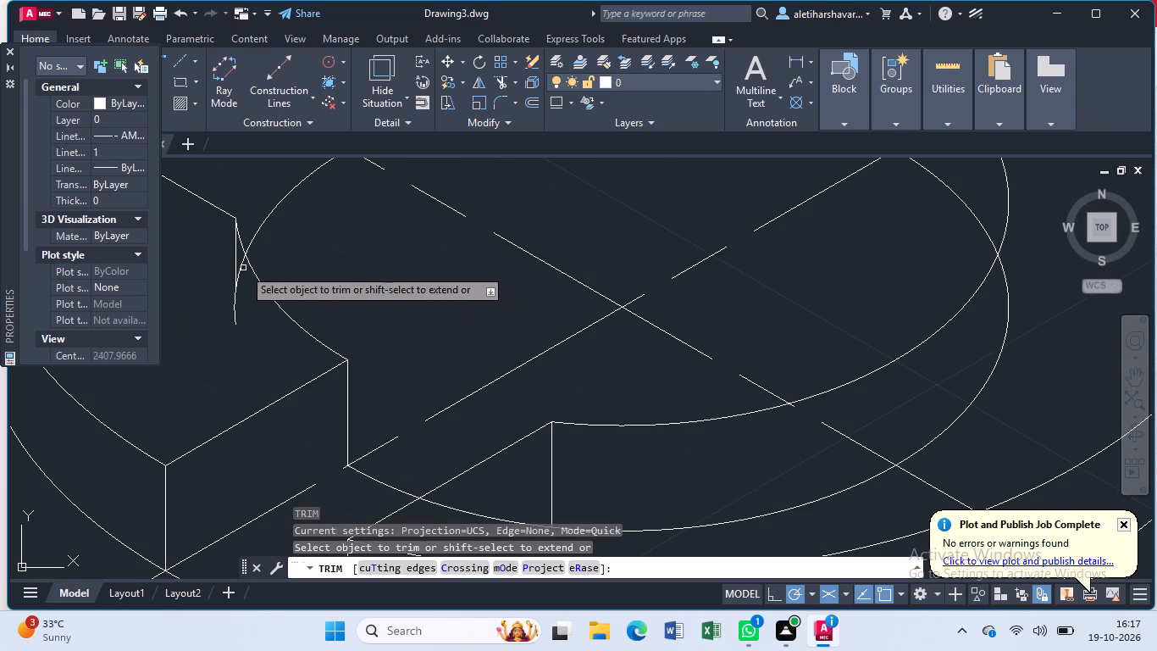
{"action": "left_click", "coordinate": [243, 268]}
{"action": "scroll", "coordinate": [279, 275], "scroll_direction": "down", "scroll_amount": 2}
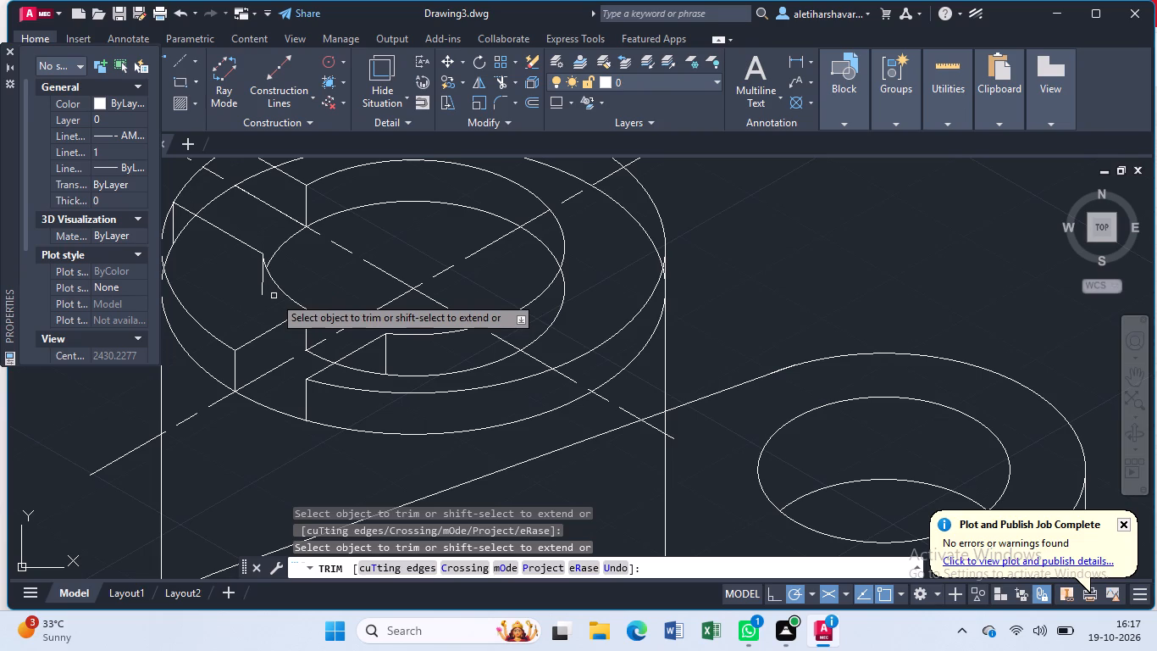
{"action": "key", "text": "Escape"}
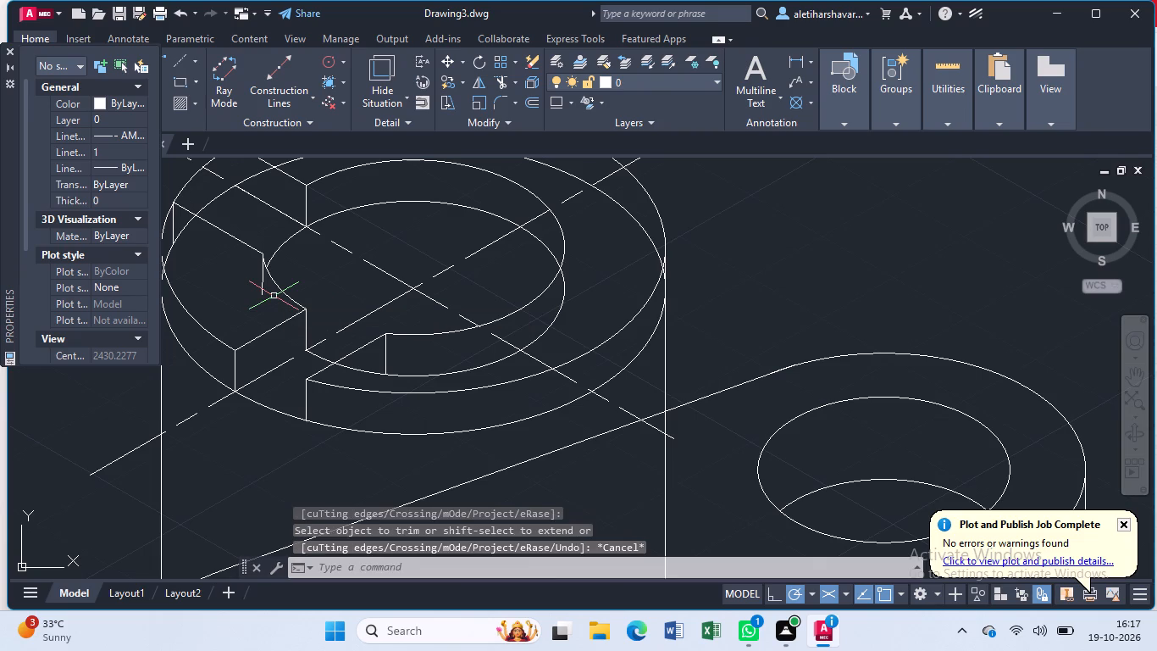
Extend the lower inner ellipse to the slot's inner vertical edge and trim that edge's tail below it.
{"action": "key", "text": "e"}
{"action": "key", "text": "x"}
{"action": "key", "text": "Return"}
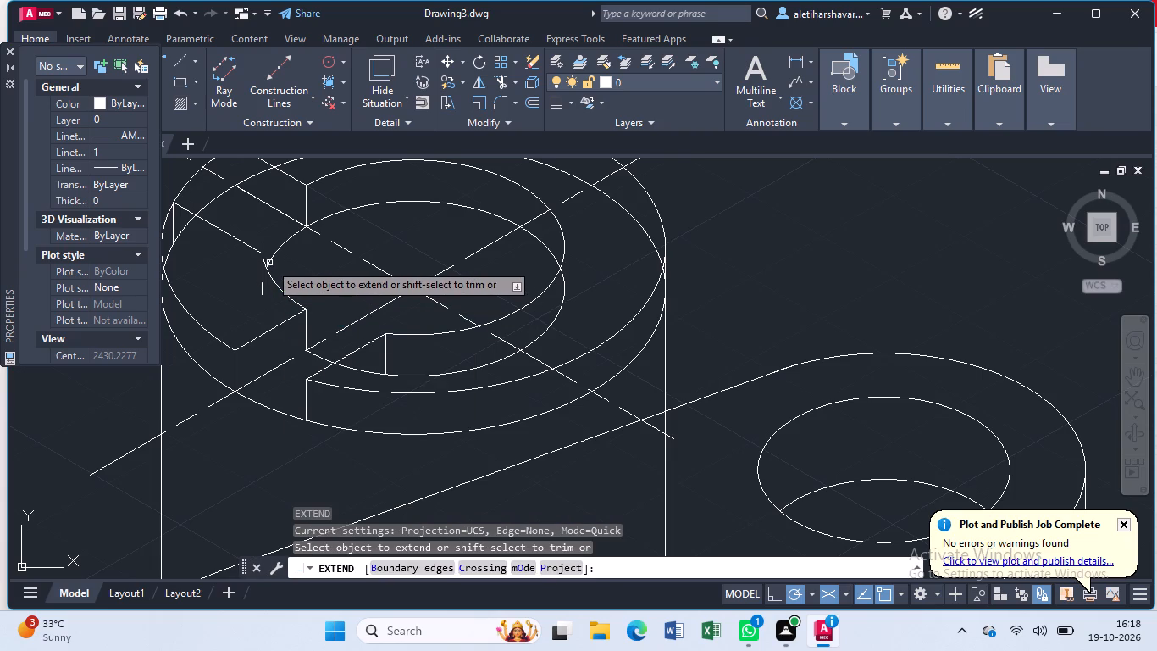
{"action": "left_click", "coordinate": [278, 252]}
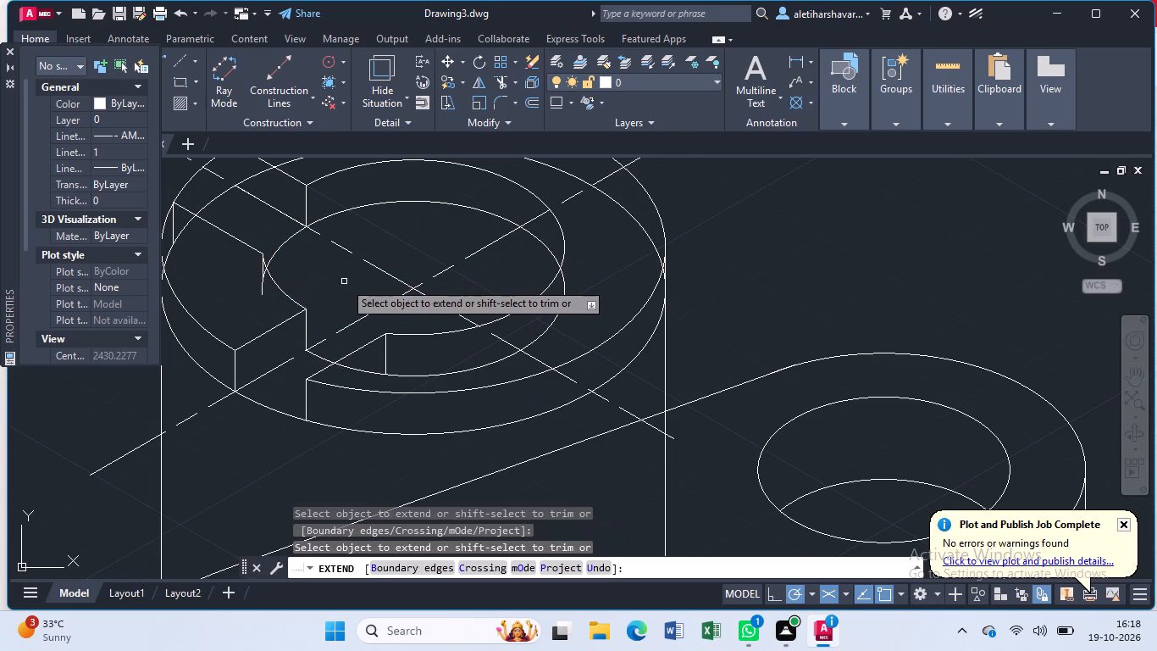
{"action": "left_click", "coordinate": [262, 291], "text": "shift"}
{"action": "key", "text": "Escape"}
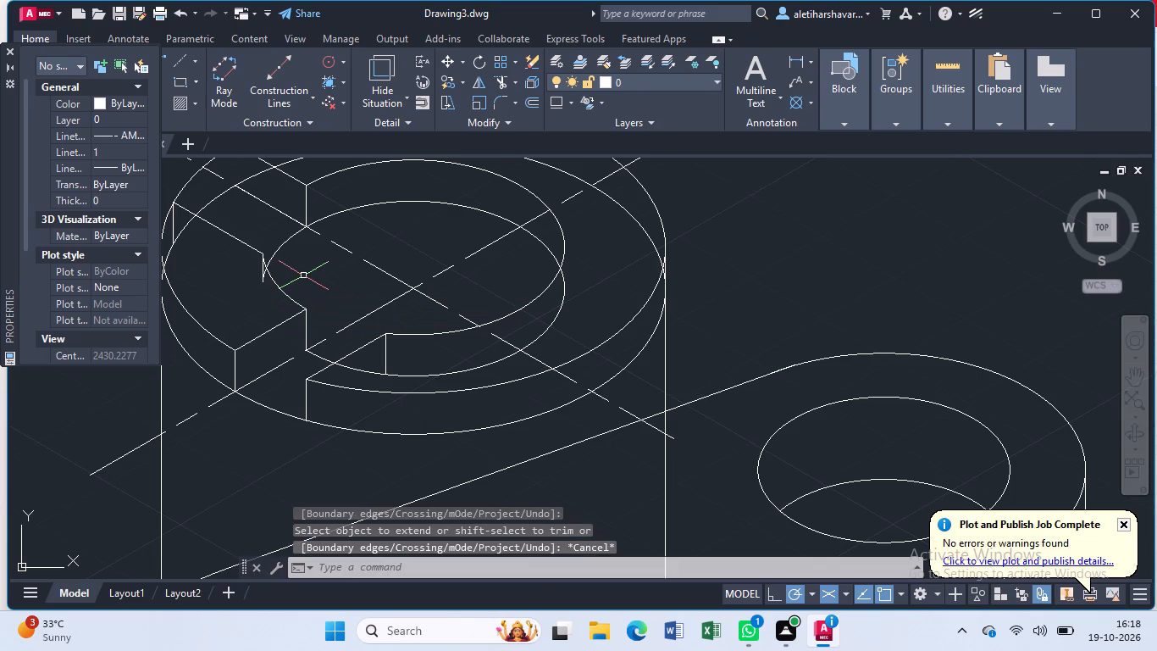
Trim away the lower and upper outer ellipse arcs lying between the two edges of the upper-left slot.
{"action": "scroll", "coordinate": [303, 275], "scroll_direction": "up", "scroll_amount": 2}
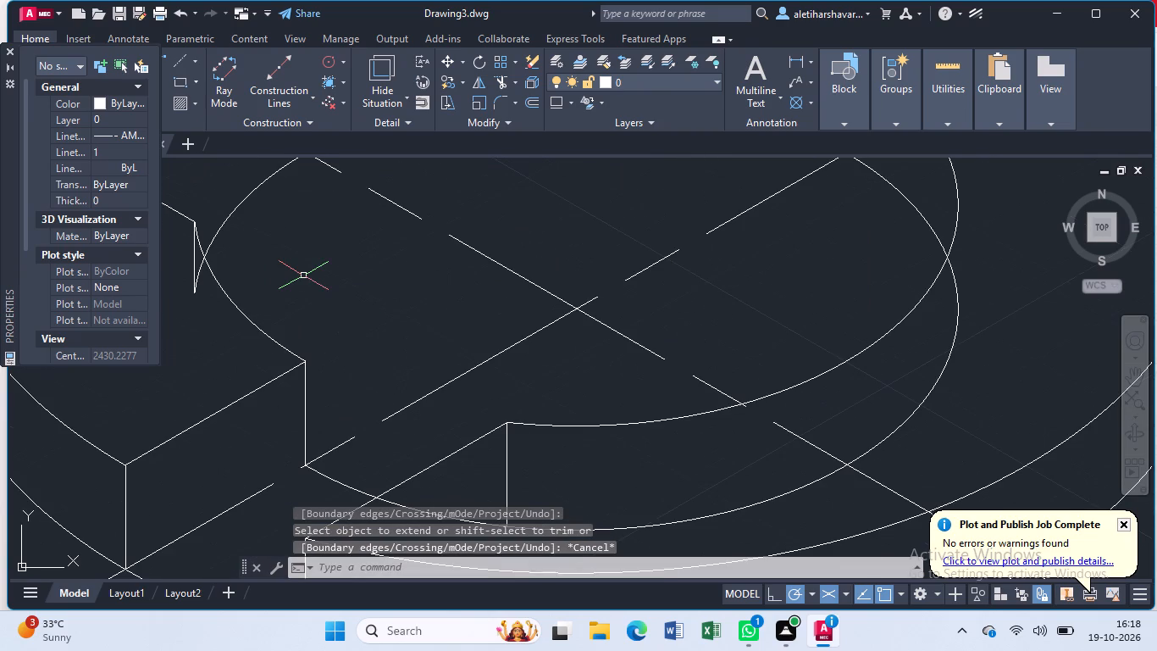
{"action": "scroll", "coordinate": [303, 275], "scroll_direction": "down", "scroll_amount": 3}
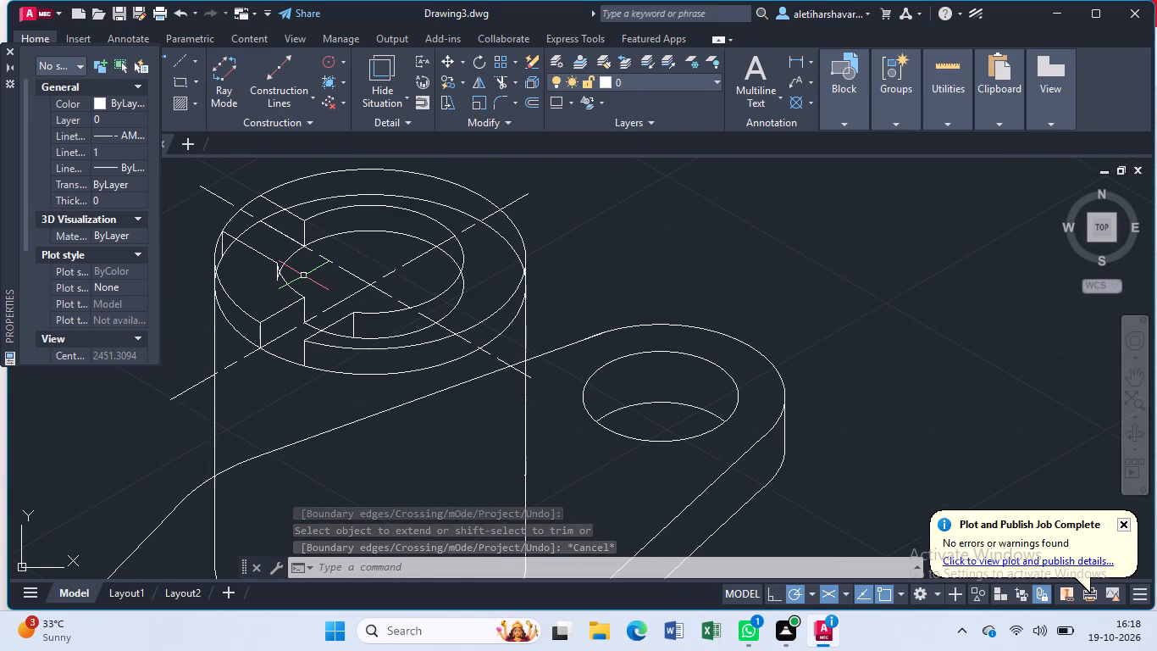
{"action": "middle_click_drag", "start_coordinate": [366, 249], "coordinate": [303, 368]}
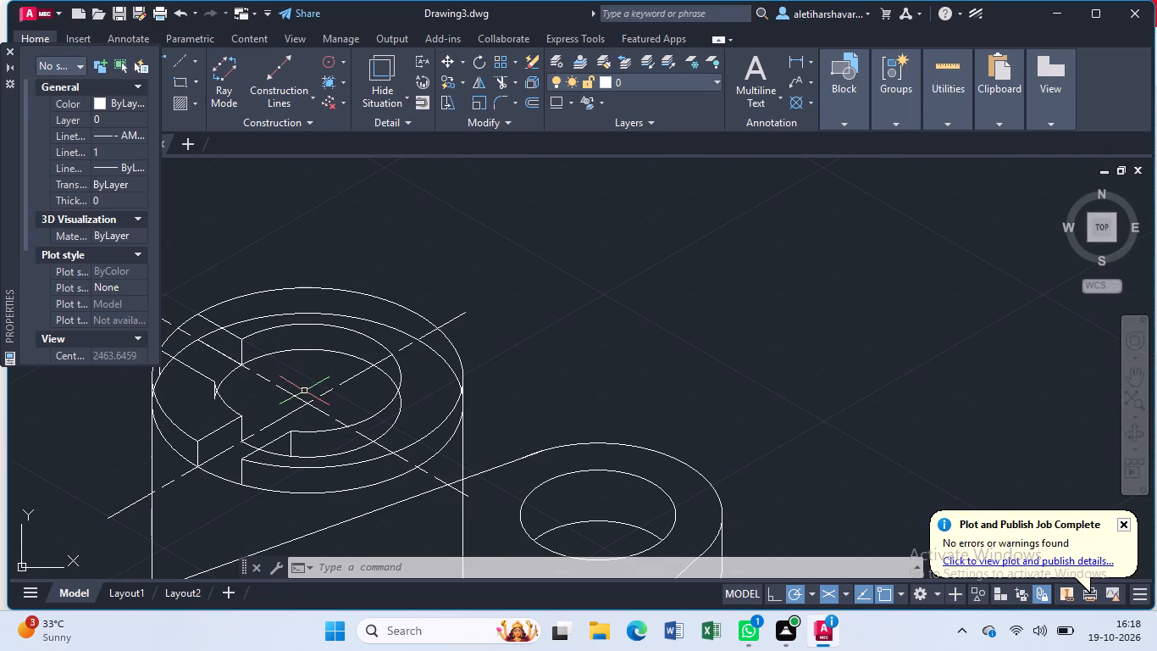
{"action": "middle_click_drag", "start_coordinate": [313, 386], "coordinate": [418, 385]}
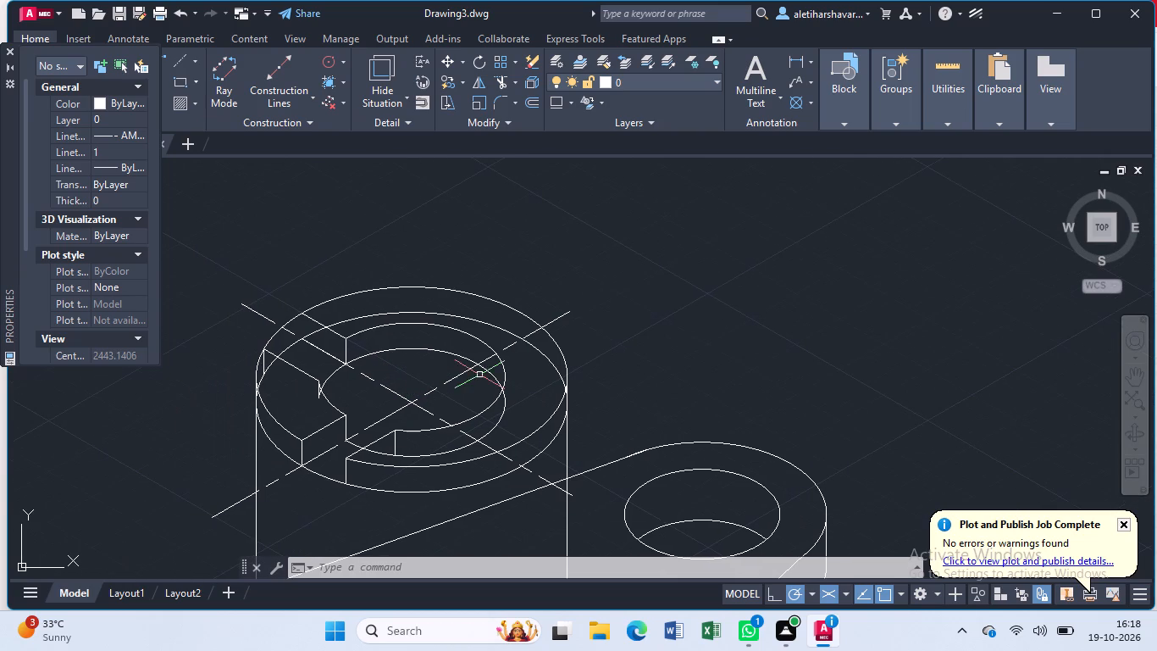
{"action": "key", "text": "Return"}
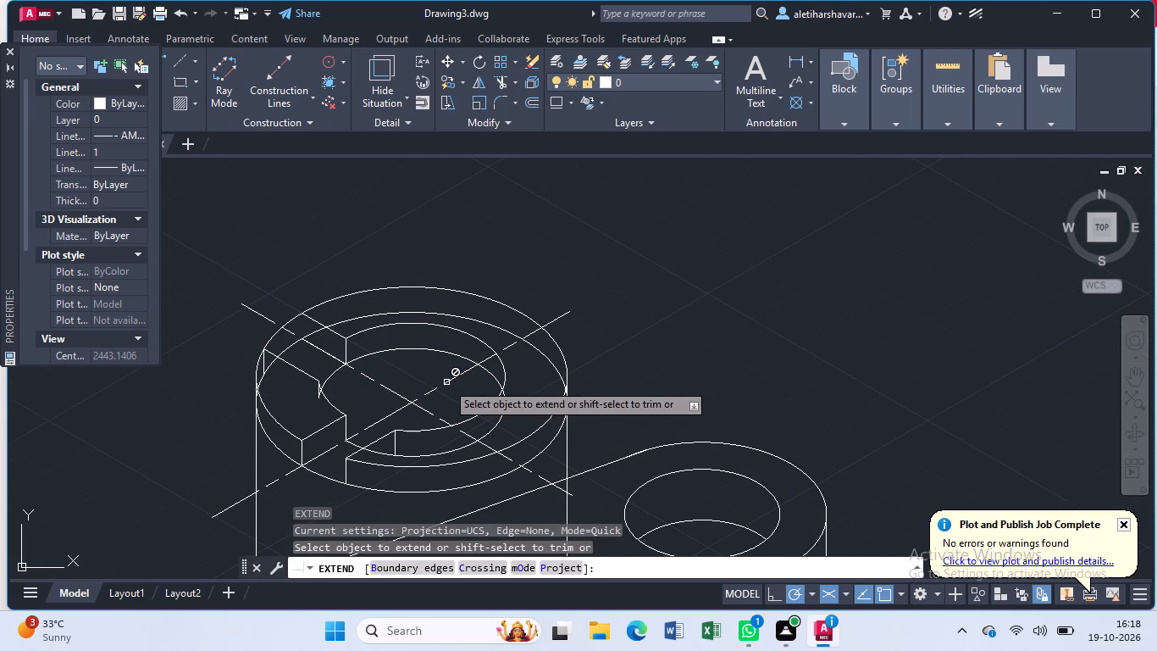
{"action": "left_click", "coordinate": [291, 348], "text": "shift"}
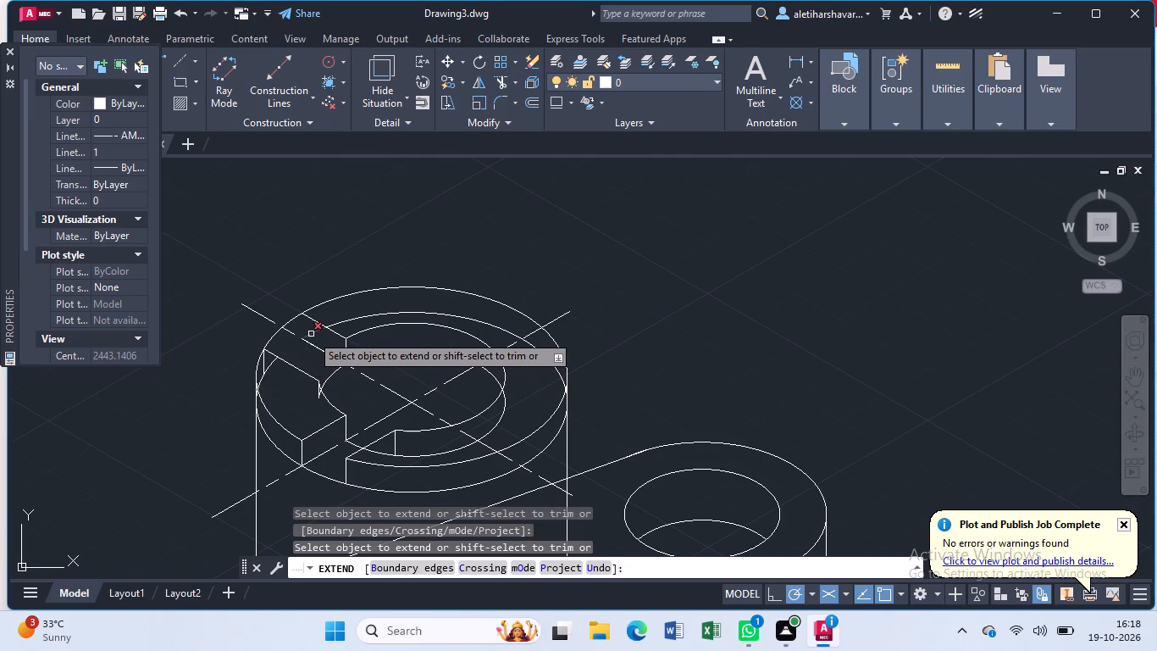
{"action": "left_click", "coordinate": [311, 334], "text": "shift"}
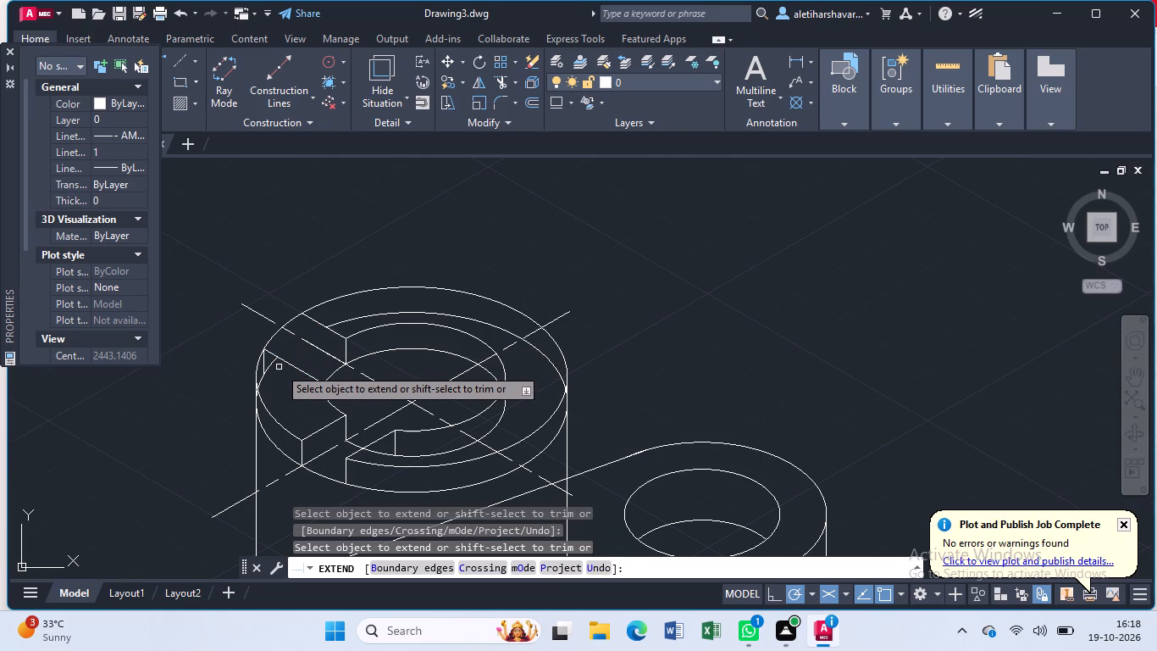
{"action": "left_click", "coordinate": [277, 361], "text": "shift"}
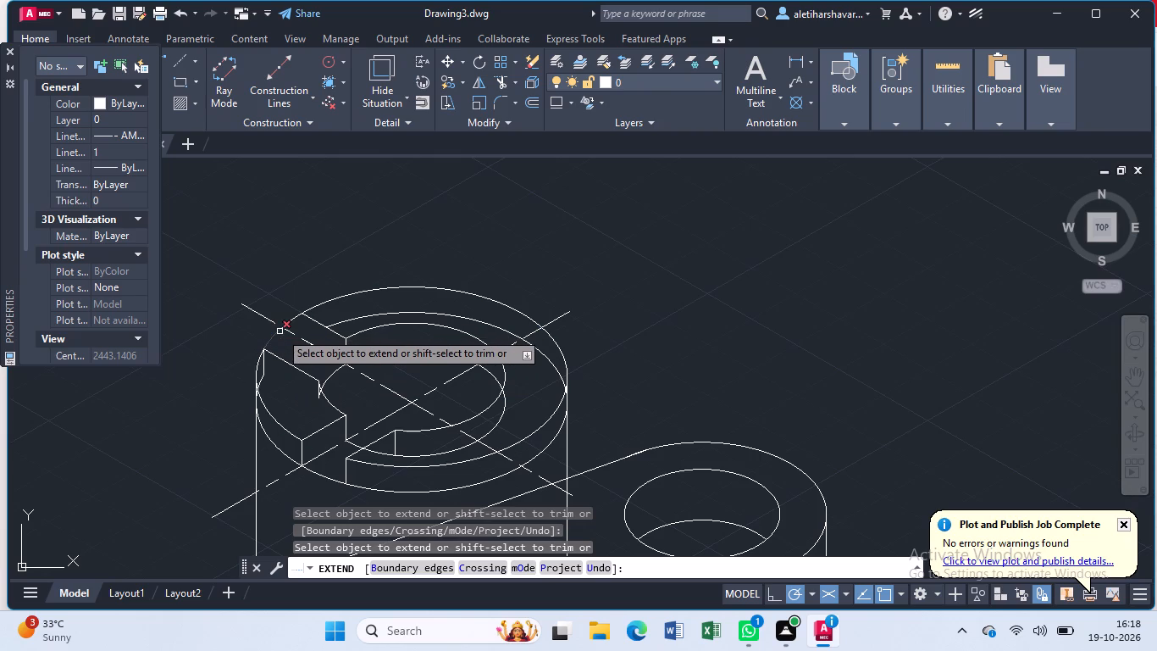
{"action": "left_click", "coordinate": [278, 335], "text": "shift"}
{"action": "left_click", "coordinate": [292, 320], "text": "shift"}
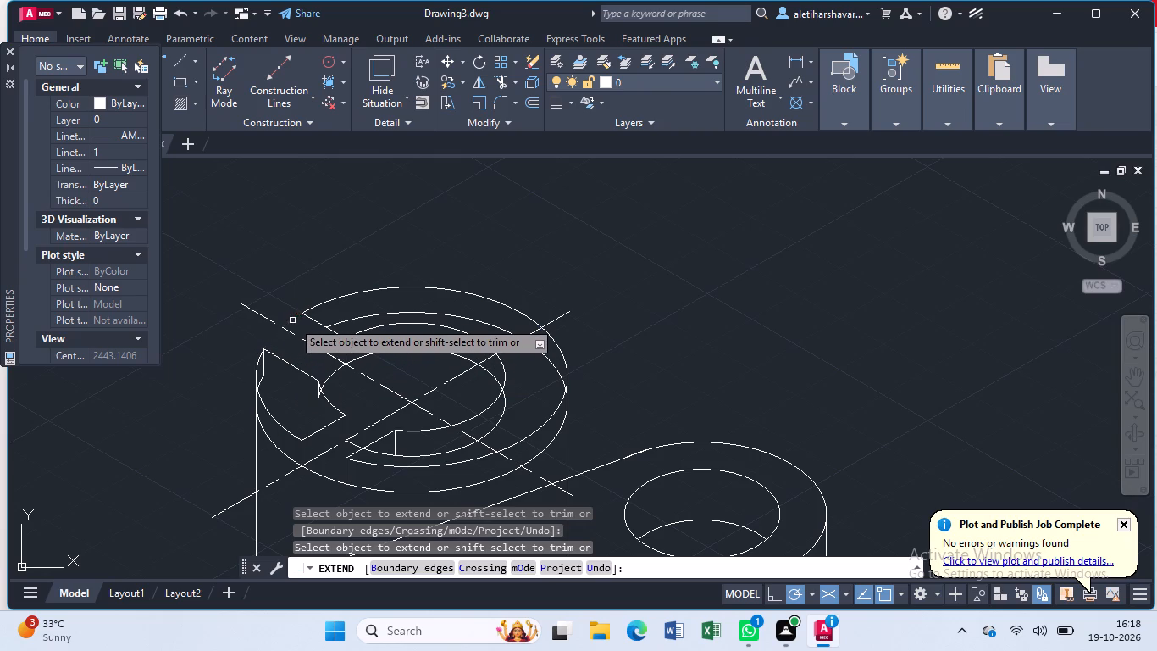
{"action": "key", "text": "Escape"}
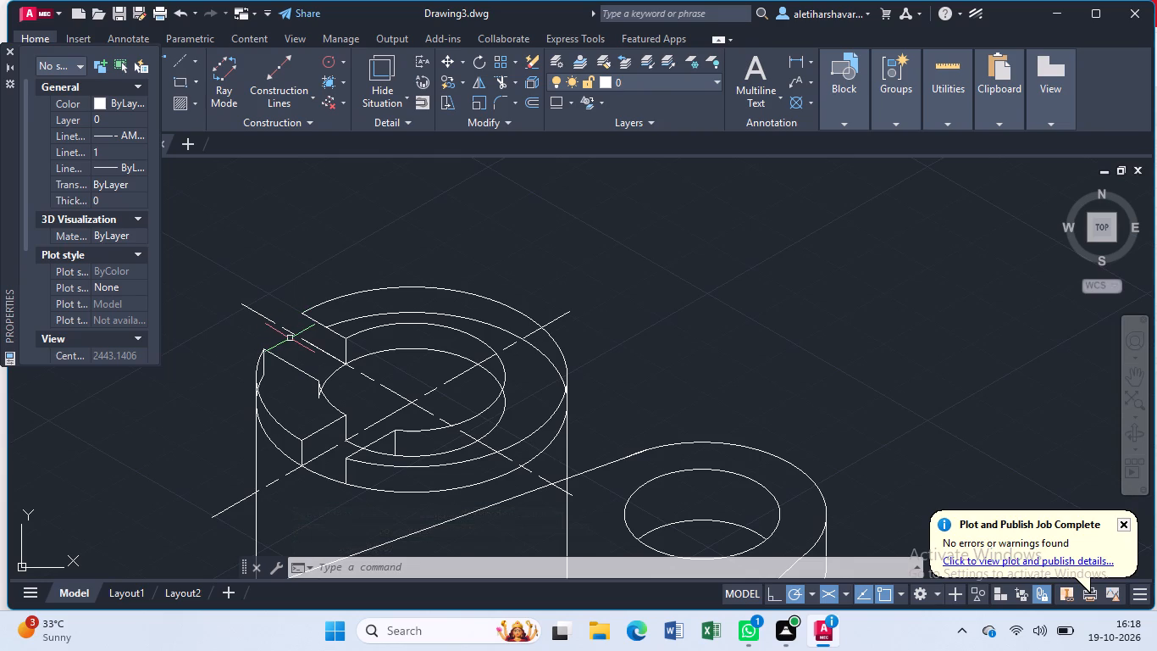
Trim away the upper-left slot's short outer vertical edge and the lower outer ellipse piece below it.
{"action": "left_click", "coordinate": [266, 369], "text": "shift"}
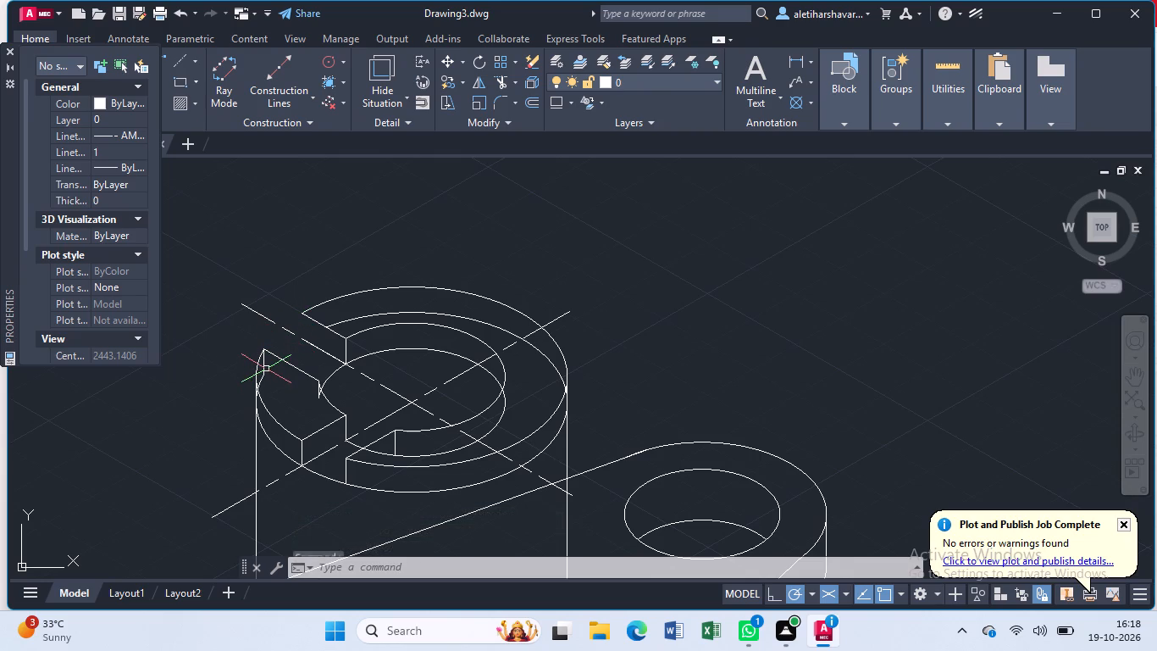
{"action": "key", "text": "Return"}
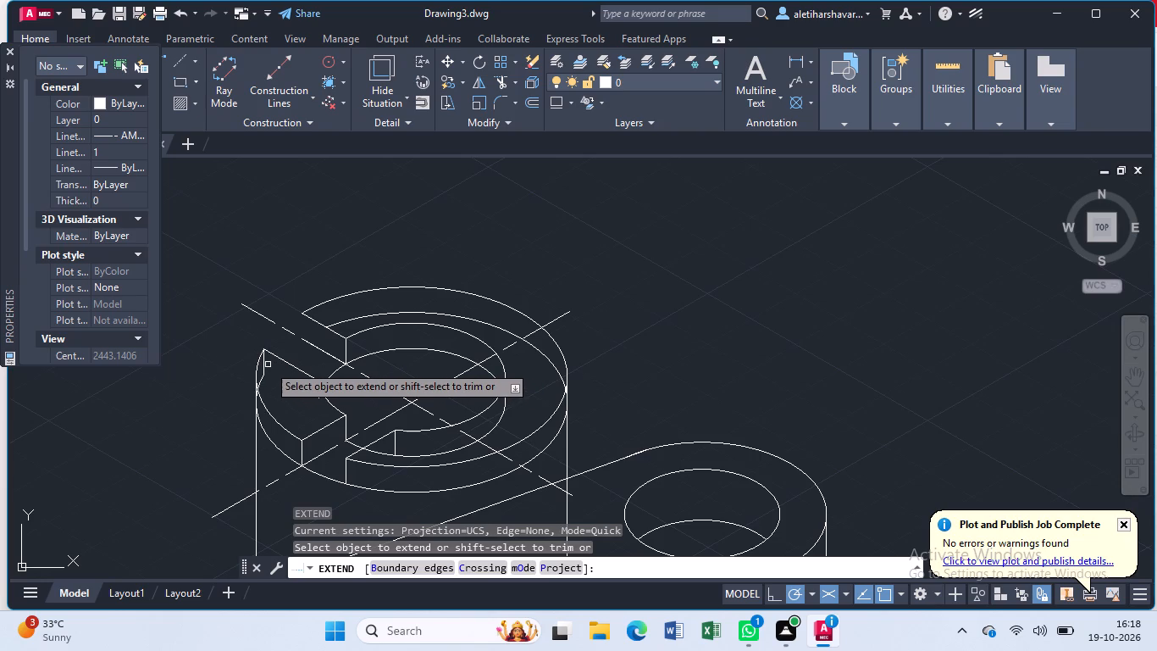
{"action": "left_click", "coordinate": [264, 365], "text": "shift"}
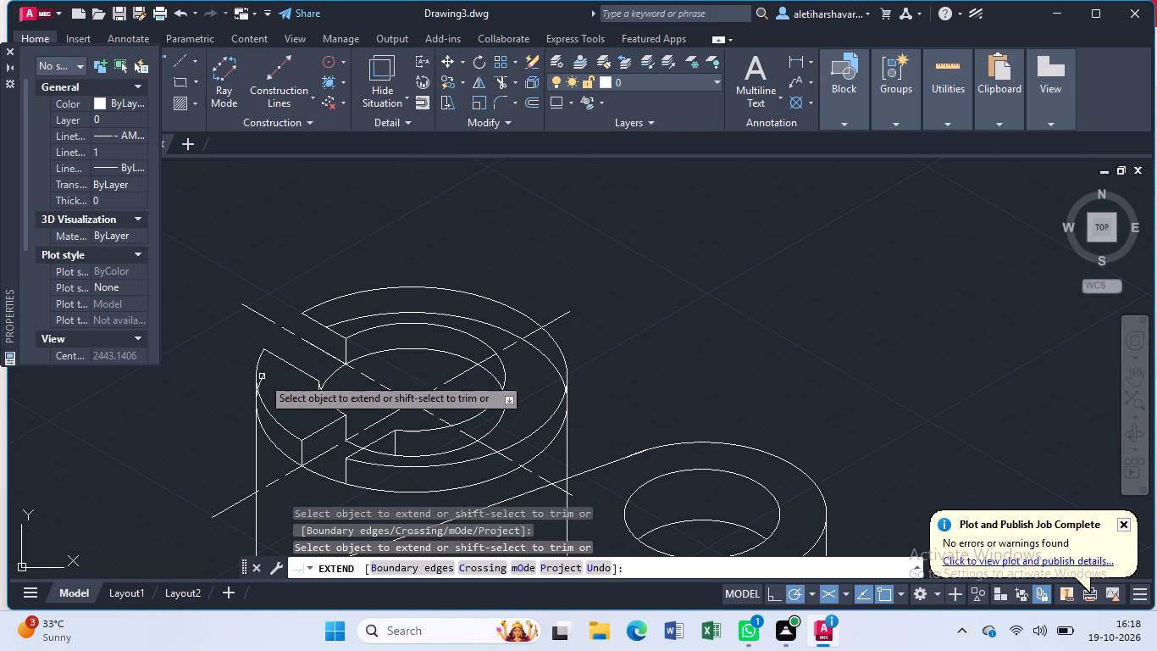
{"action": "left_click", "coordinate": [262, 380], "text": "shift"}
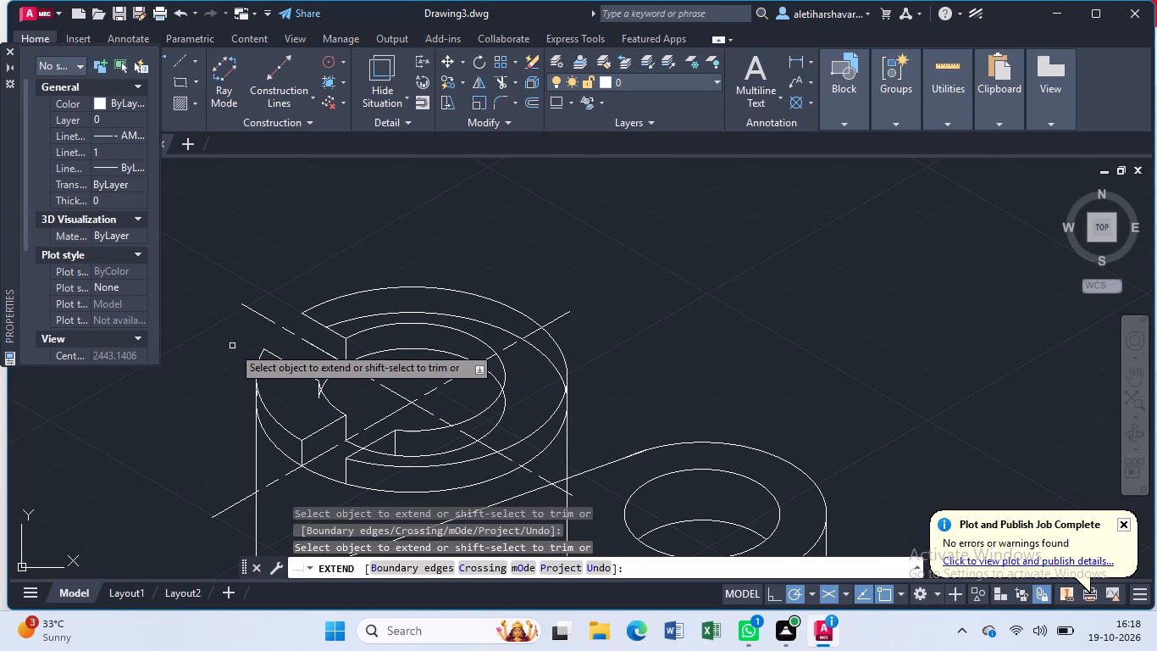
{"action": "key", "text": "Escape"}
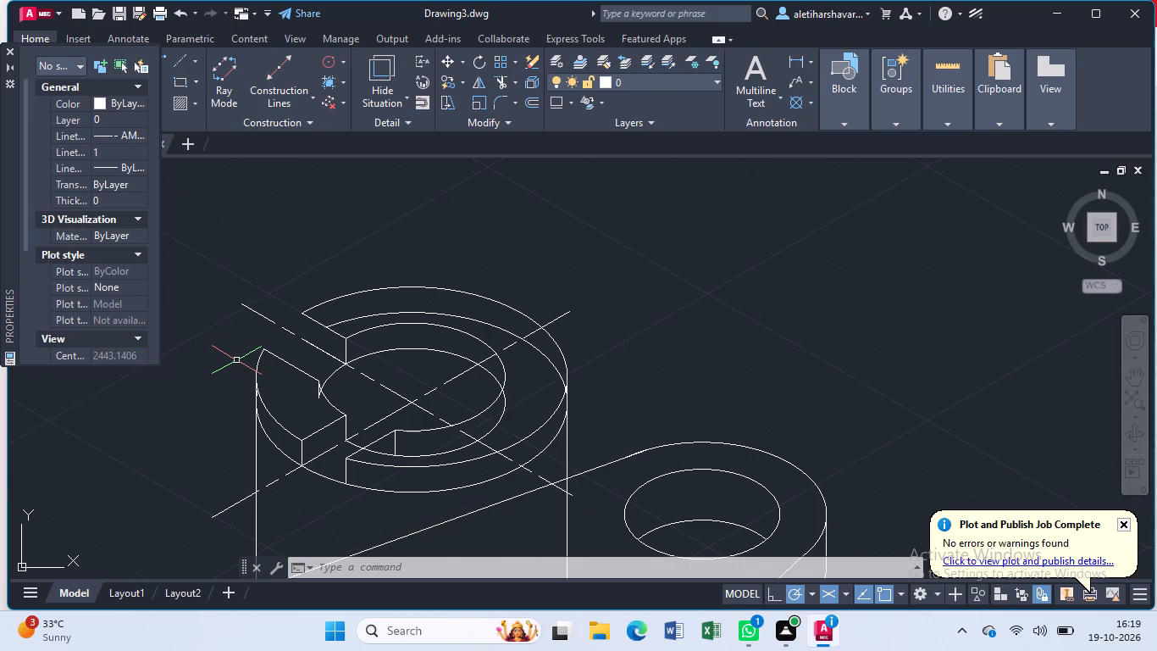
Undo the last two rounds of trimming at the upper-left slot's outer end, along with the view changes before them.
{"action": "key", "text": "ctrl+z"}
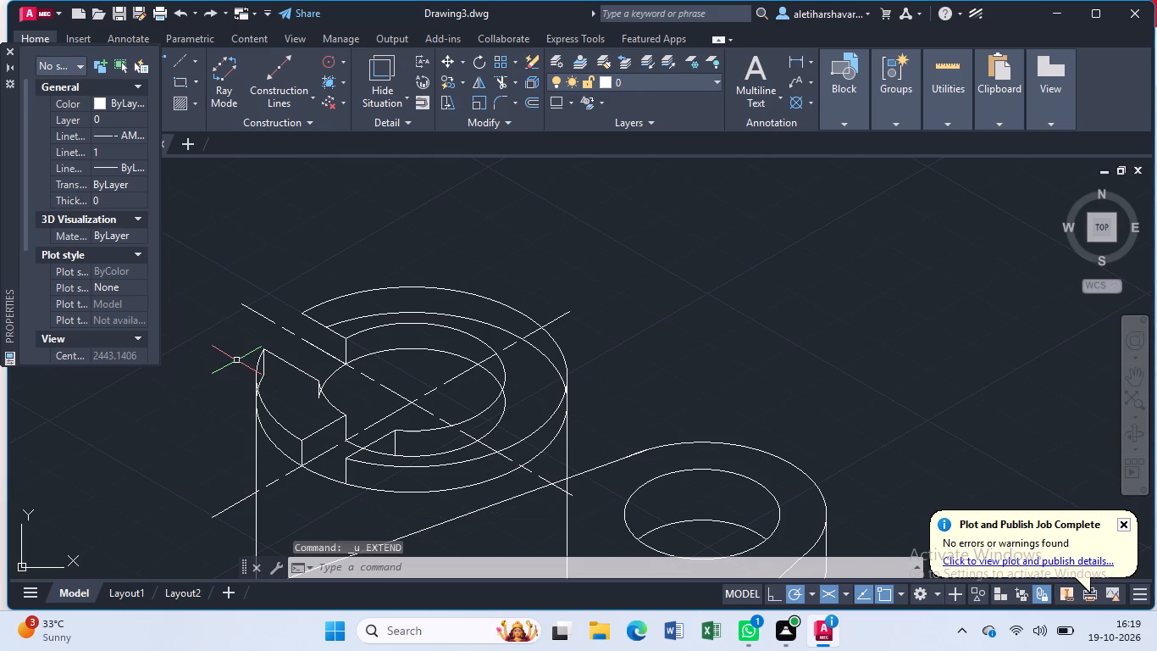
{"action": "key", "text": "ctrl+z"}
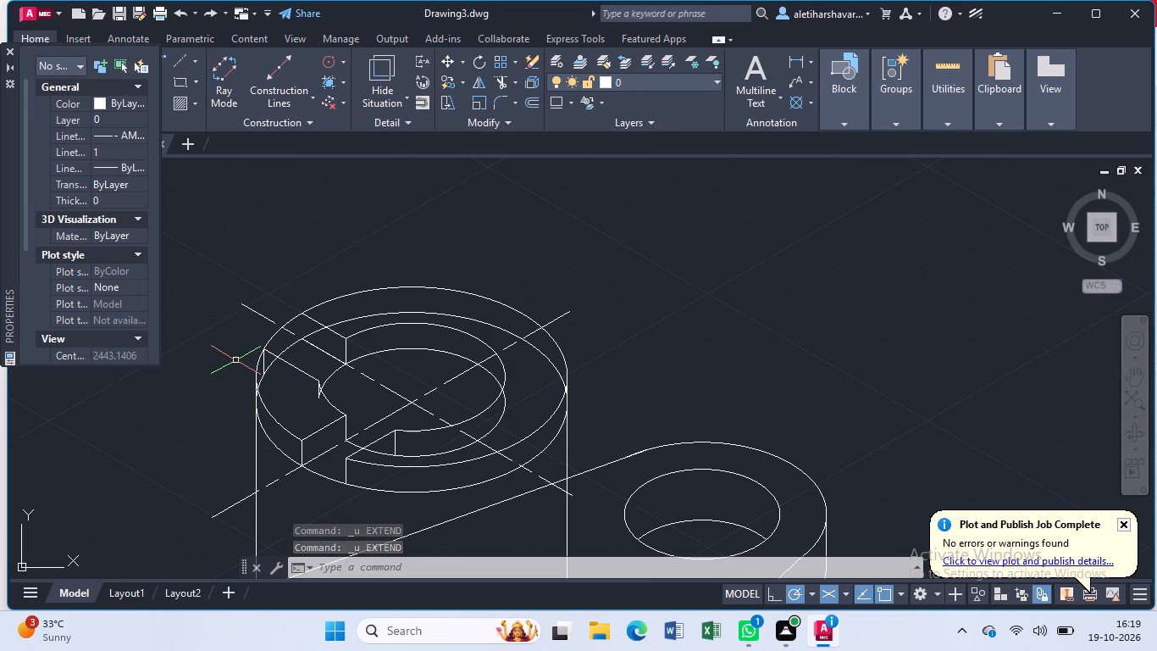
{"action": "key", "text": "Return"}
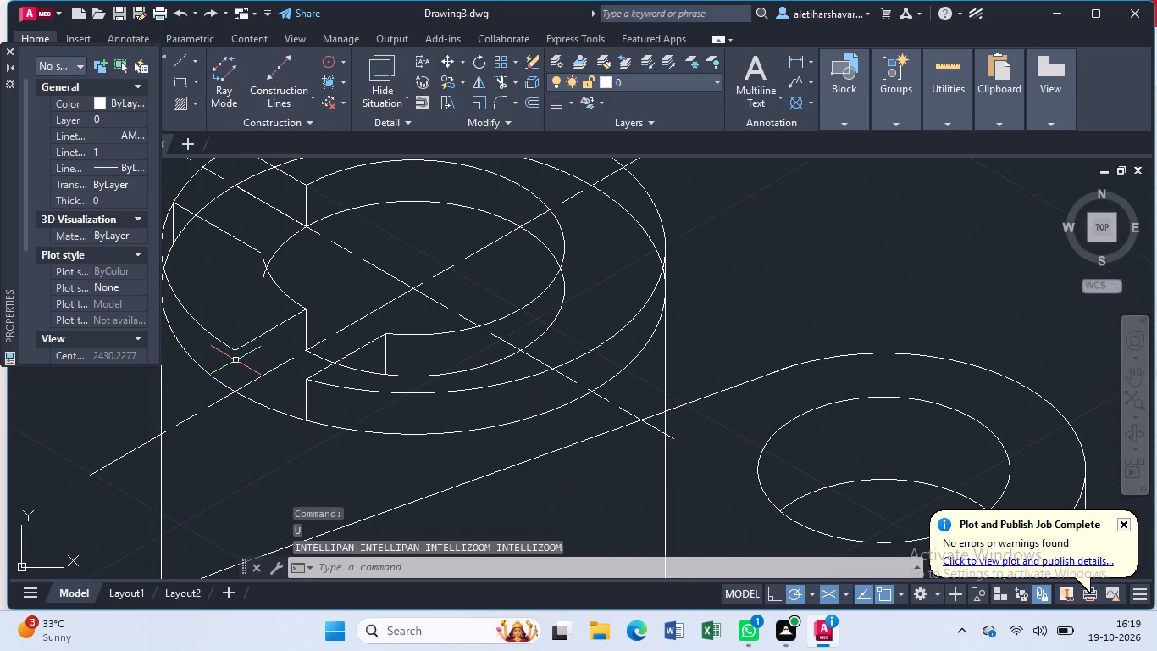
Trim the upper-left slot's short outer vertical edge, the lower outer ellipse piece below it, and the upper outer ellipse arc across the opening.
{"action": "scroll", "coordinate": [236, 360], "scroll_direction": "down", "scroll_amount": 1}
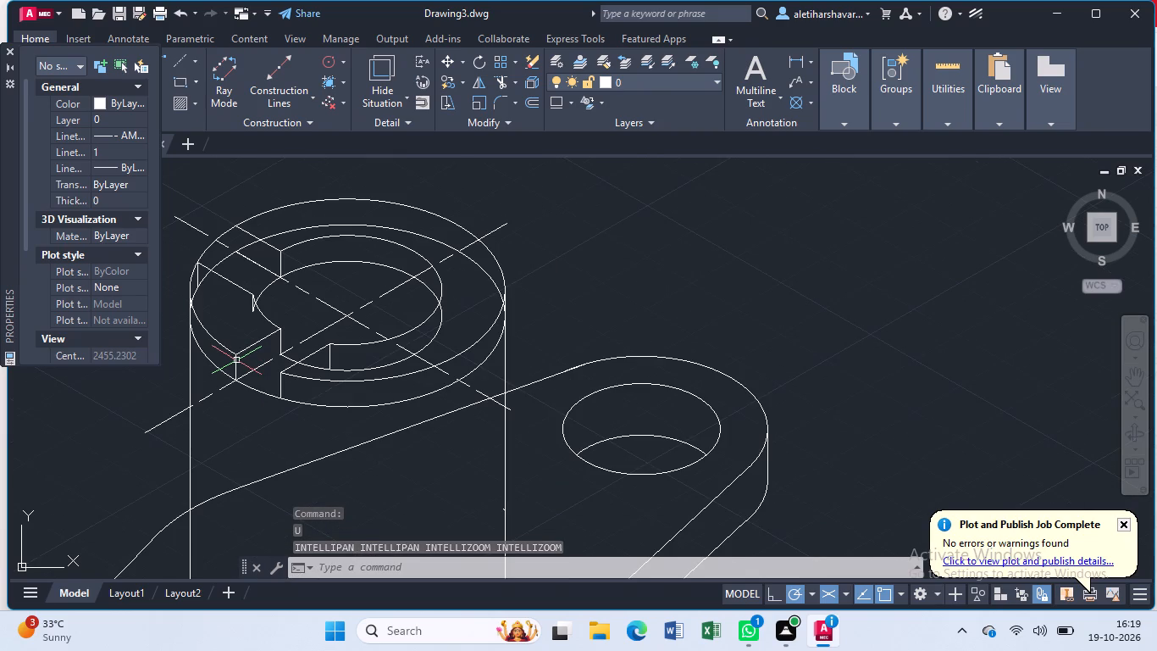
{"action": "type", "text": "tr"}
{"action": "key", "text": "Return"}
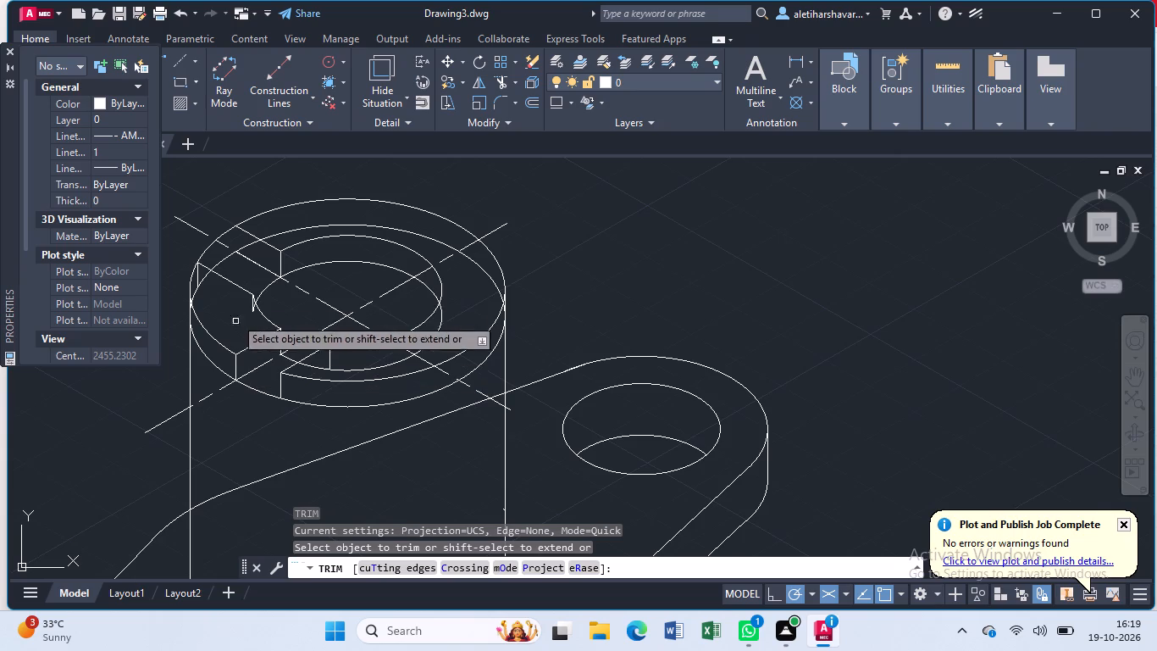
{"action": "left_click", "coordinate": [198, 280]}
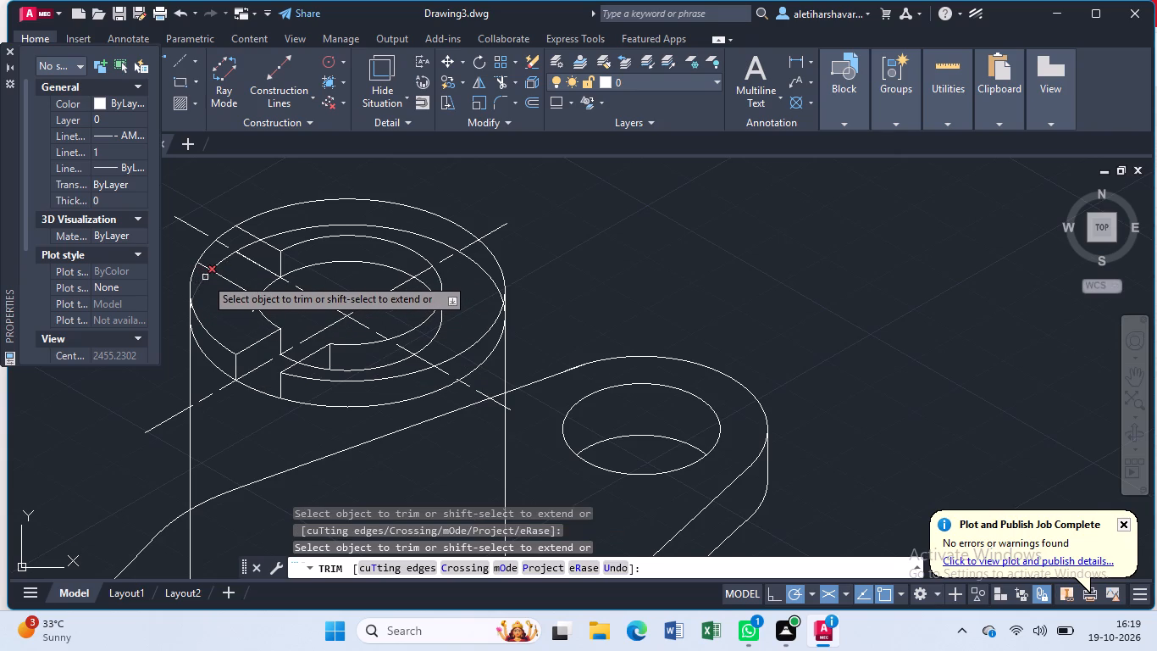
{"action": "left_click", "coordinate": [205, 277]}
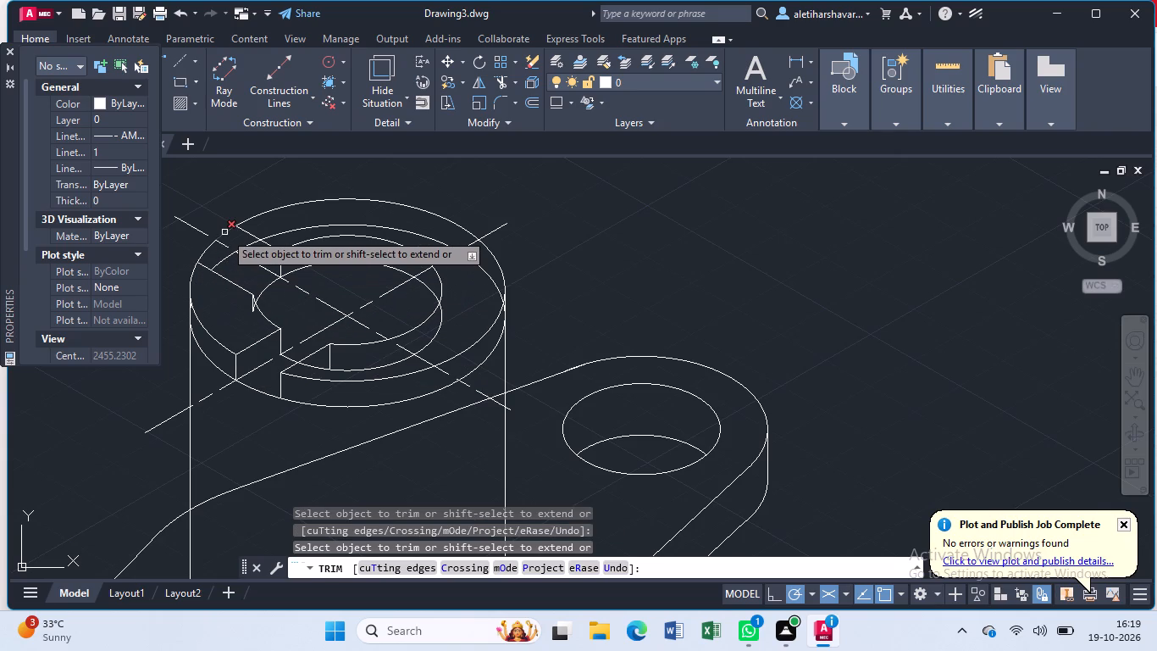
{"action": "left_click", "coordinate": [224, 232]}
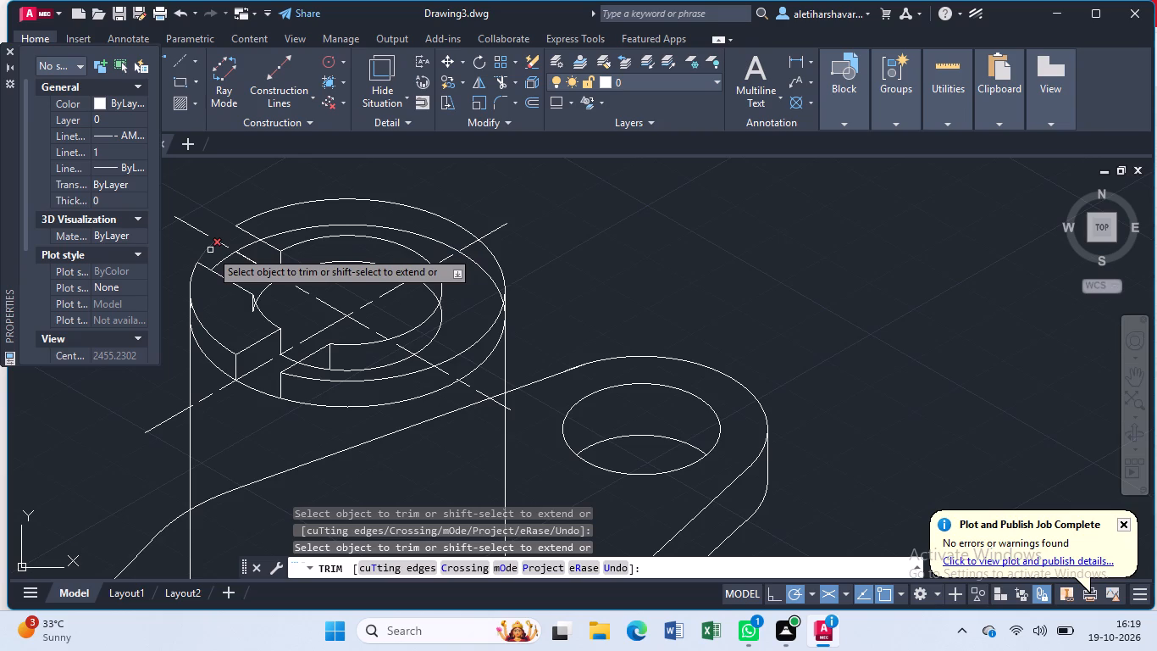
{"action": "left_click", "coordinate": [210, 250]}
{"action": "key", "text": "Escape"}
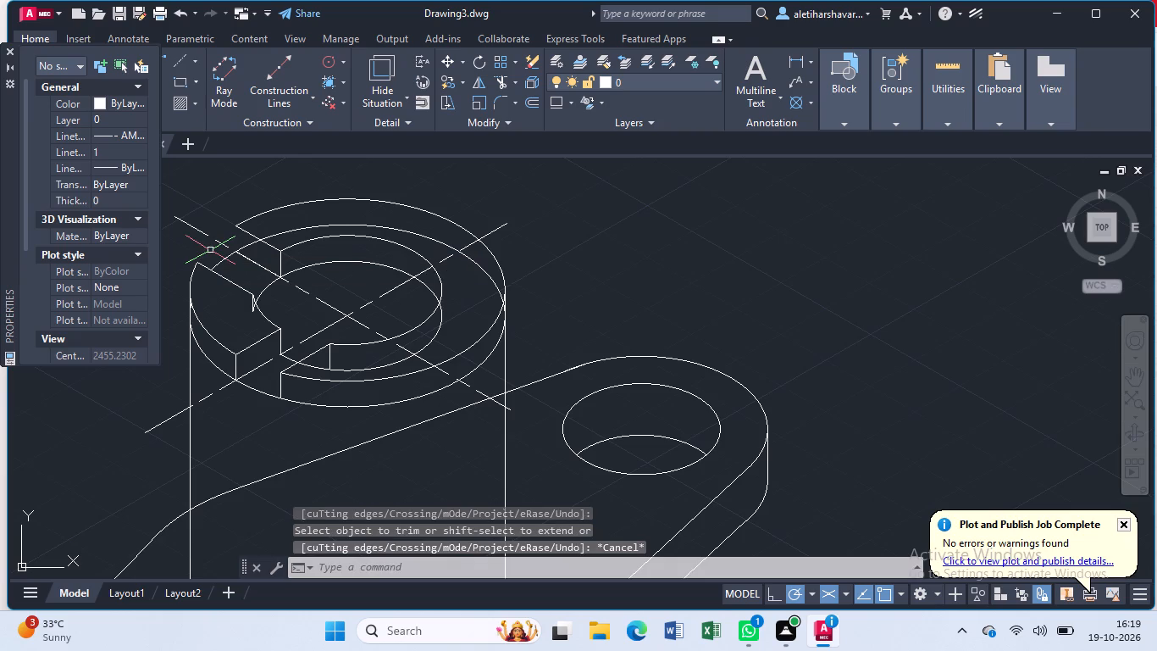
Draw a vertical line at the upper-left slot's rear outer corner, from the upper outer ellipse's cut end to the lower ellipse.
{"action": "key", "text": "l"}
{"action": "key", "text": "Return"}
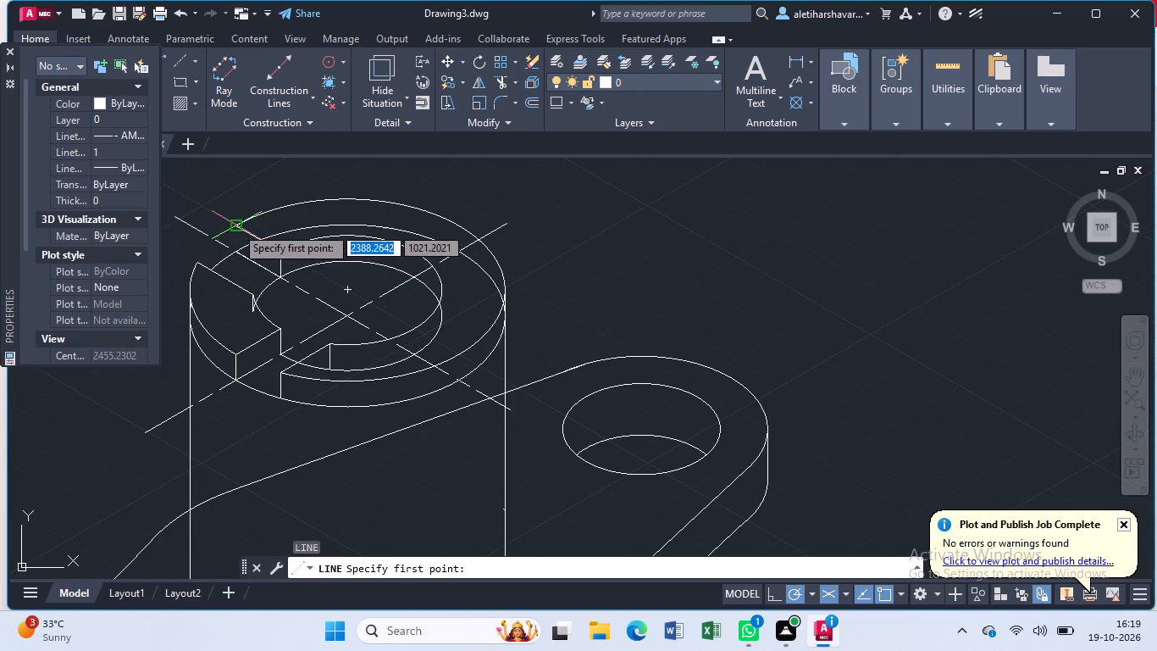
{"action": "left_click", "coordinate": [230, 225]}
{"action": "left_click", "coordinate": [240, 253]}
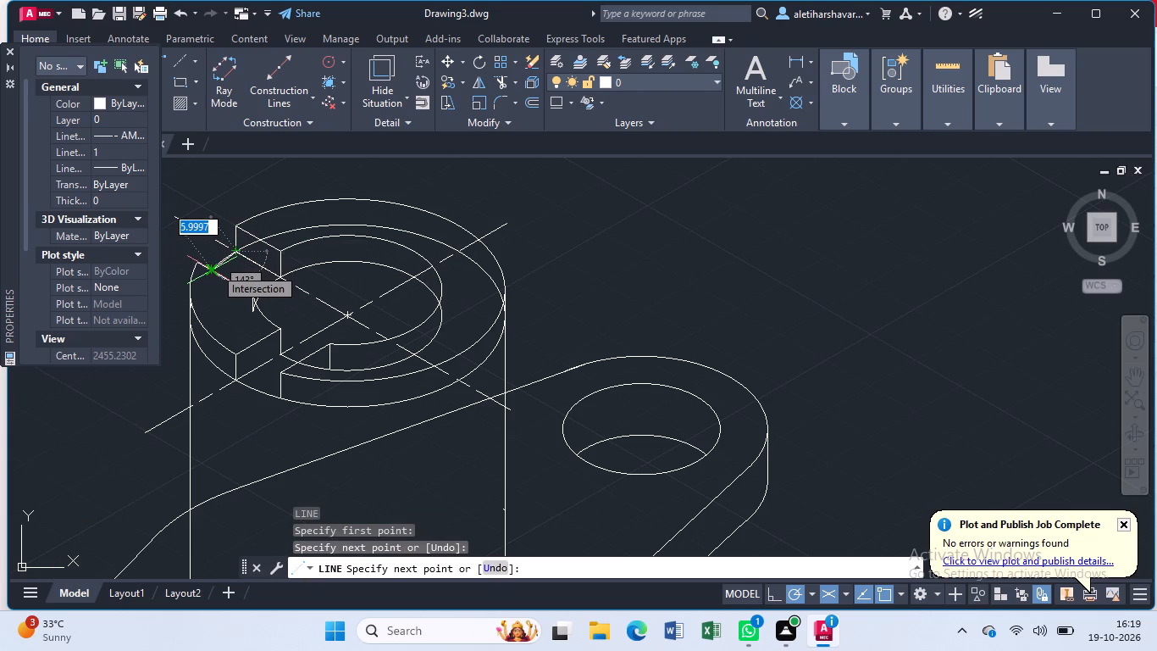
{"action": "key", "text": "Escape"}
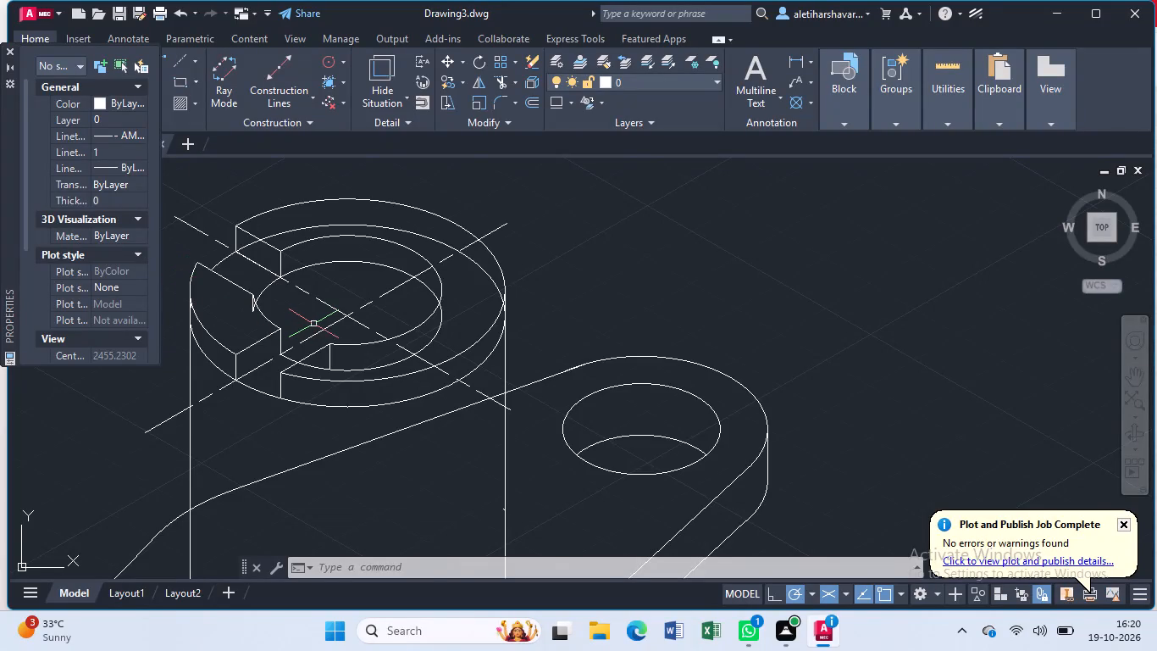
Draw a line along the lower-right centre line from the upper inner to the upper outer ellipse, continuing vertically down past the lower outer ellipse.
{"action": "scroll", "coordinate": [313, 324], "scroll_direction": "up", "scroll_amount": 1}
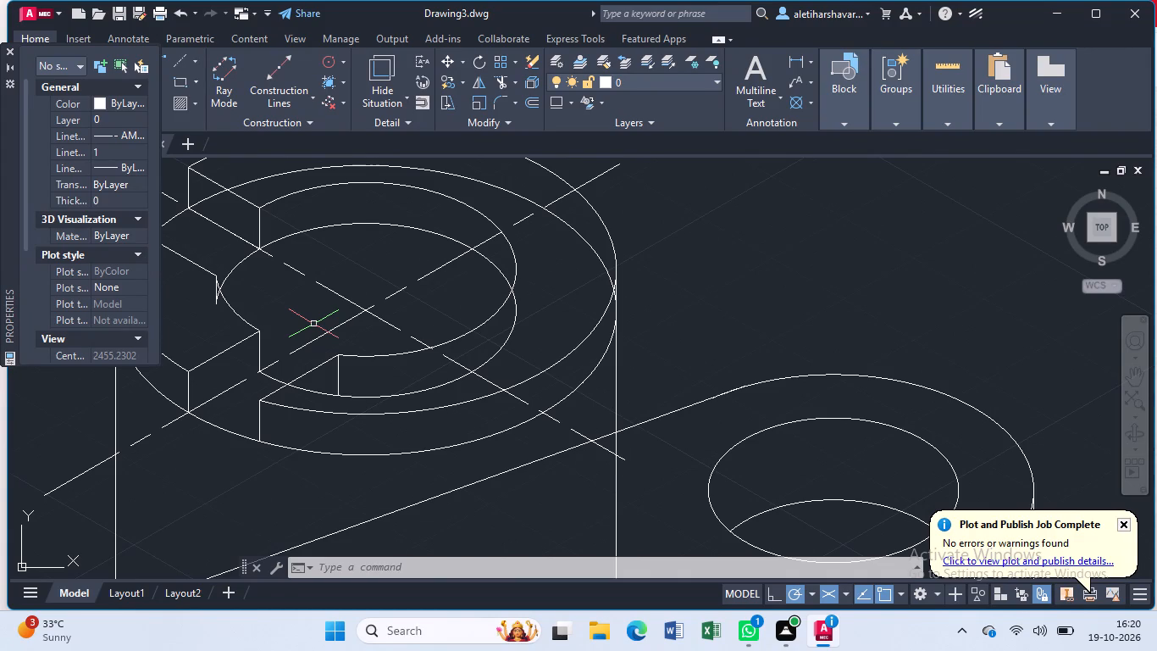
{"action": "key", "text": "l"}
{"action": "key", "text": "Return"}
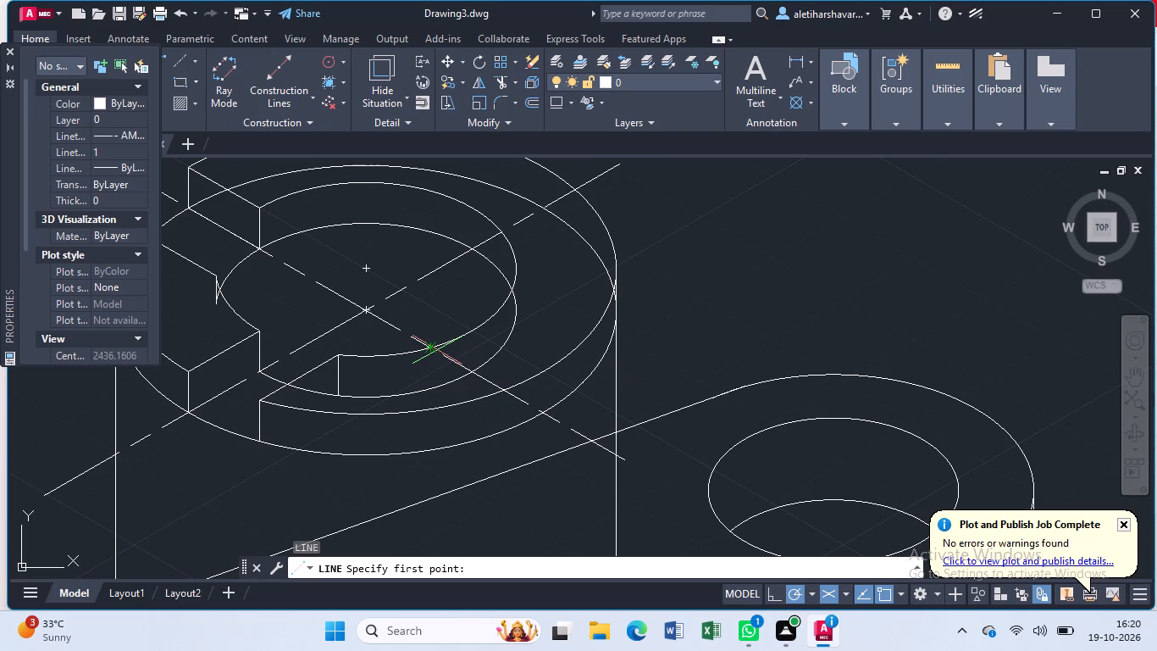
{"action": "left_click", "coordinate": [437, 350]}
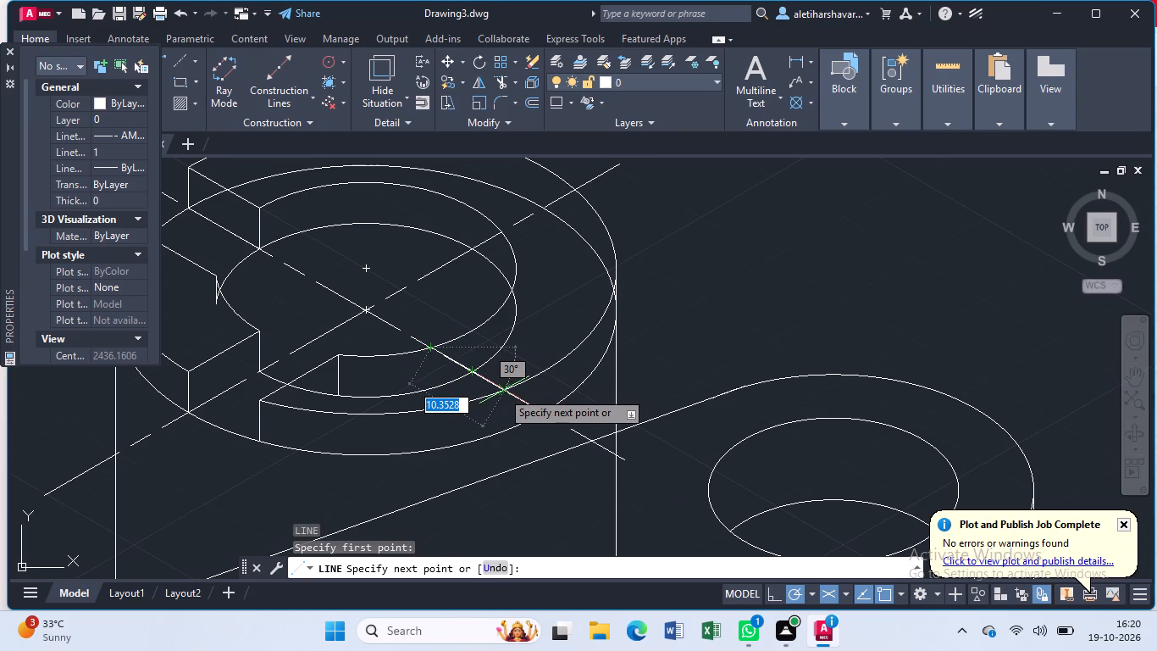
{"action": "left_click", "coordinate": [501, 391]}
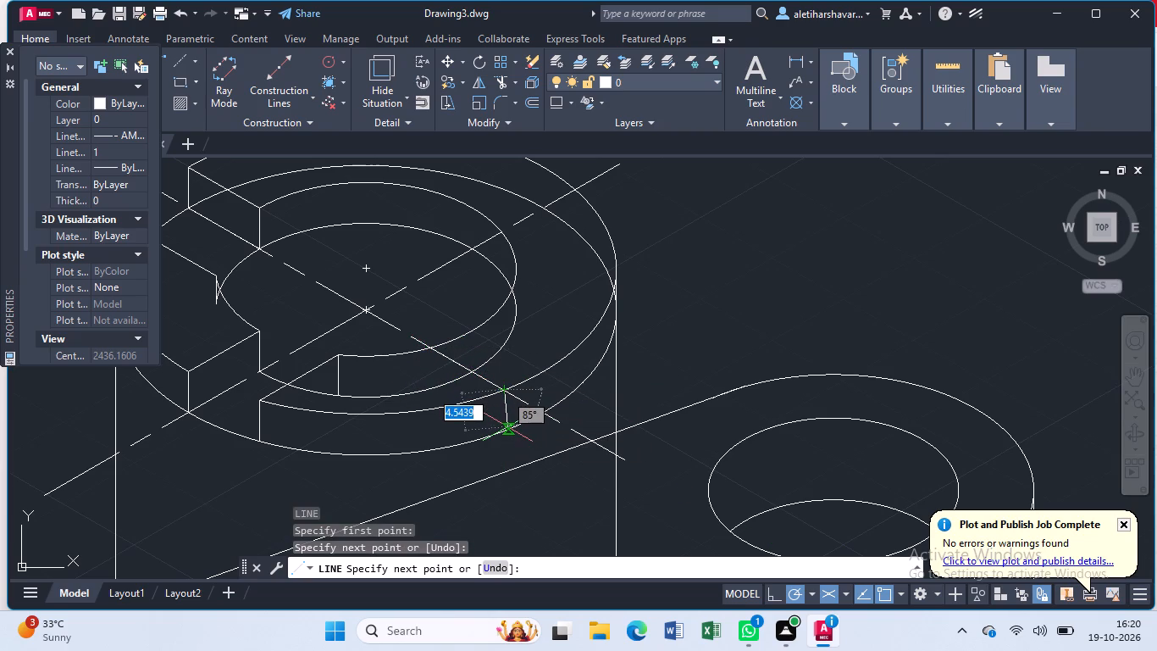
{"action": "left_click", "coordinate": [507, 442]}
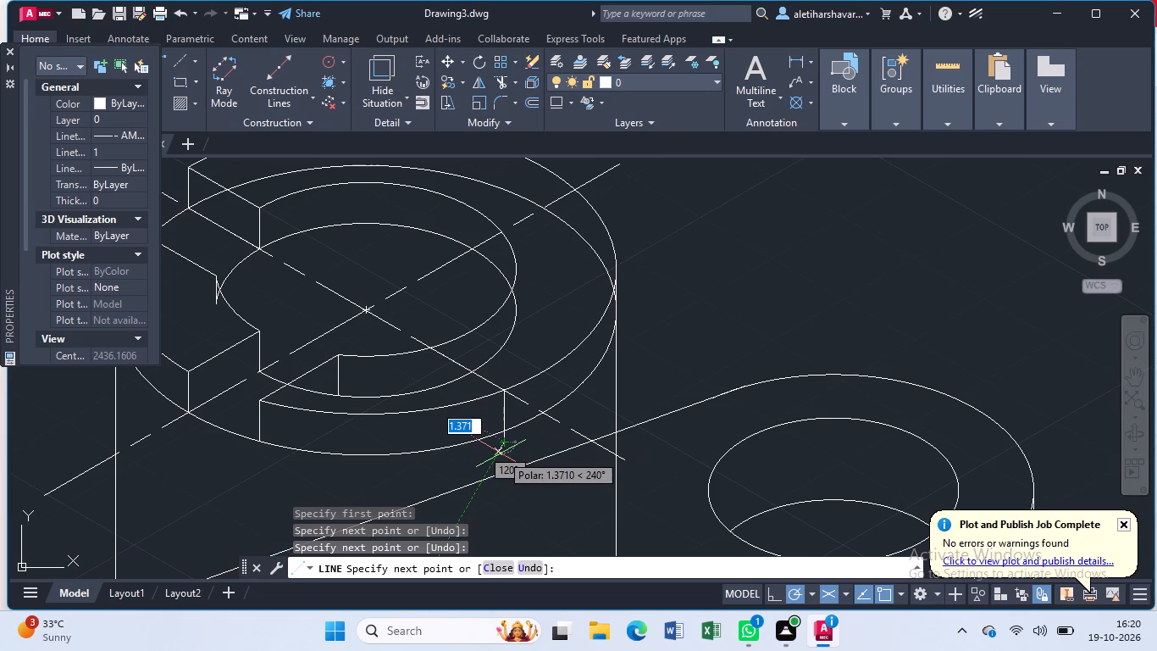
{"action": "key", "text": "Escape"}
Trim the new vertical line's overshoot below the lower outer ellipse.
{"action": "type", "text": "tr"}
{"action": "key", "text": "Return"}
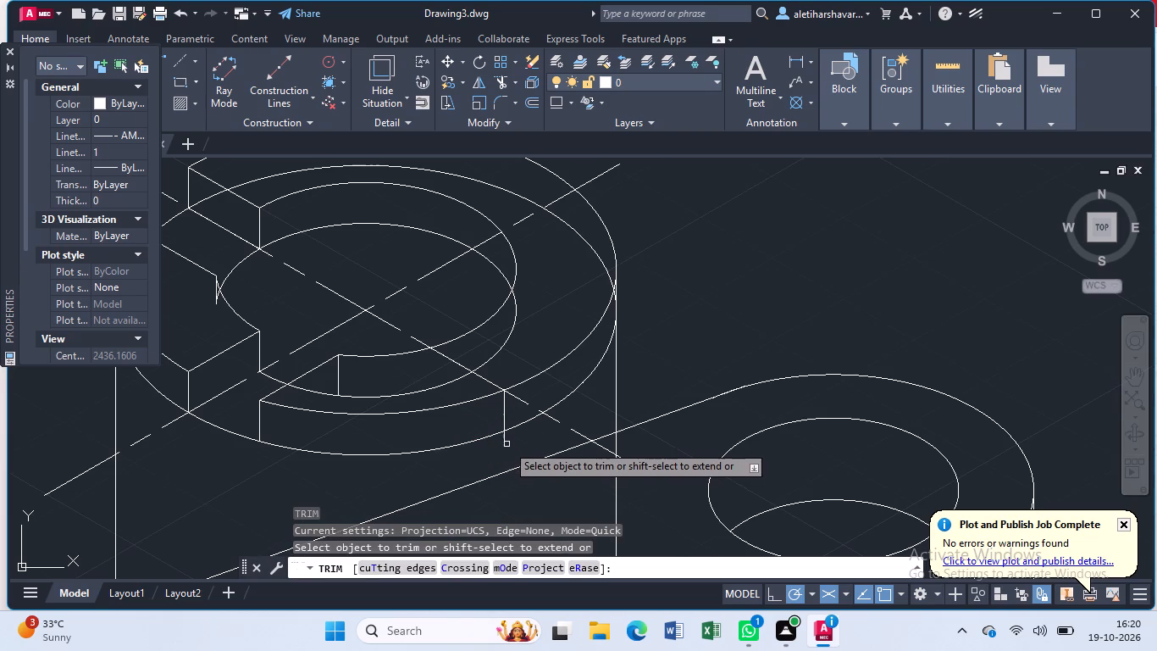
{"action": "left_click", "coordinate": [504, 441]}
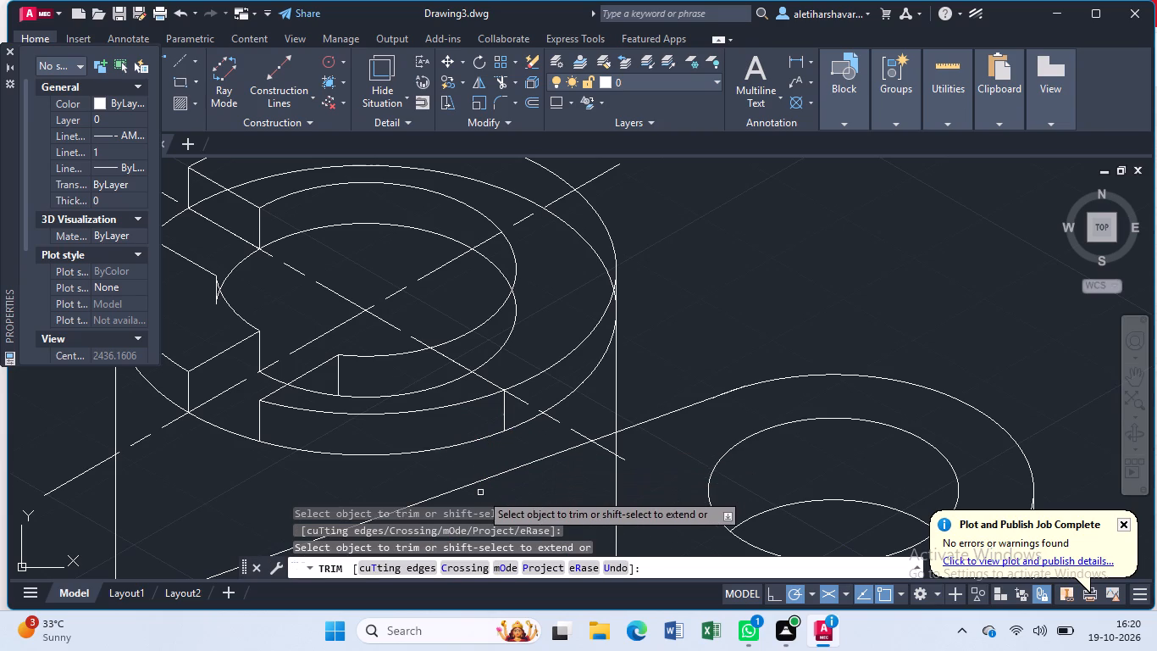
{"action": "key", "text": "l"}
{"action": "key", "text": "Return"}
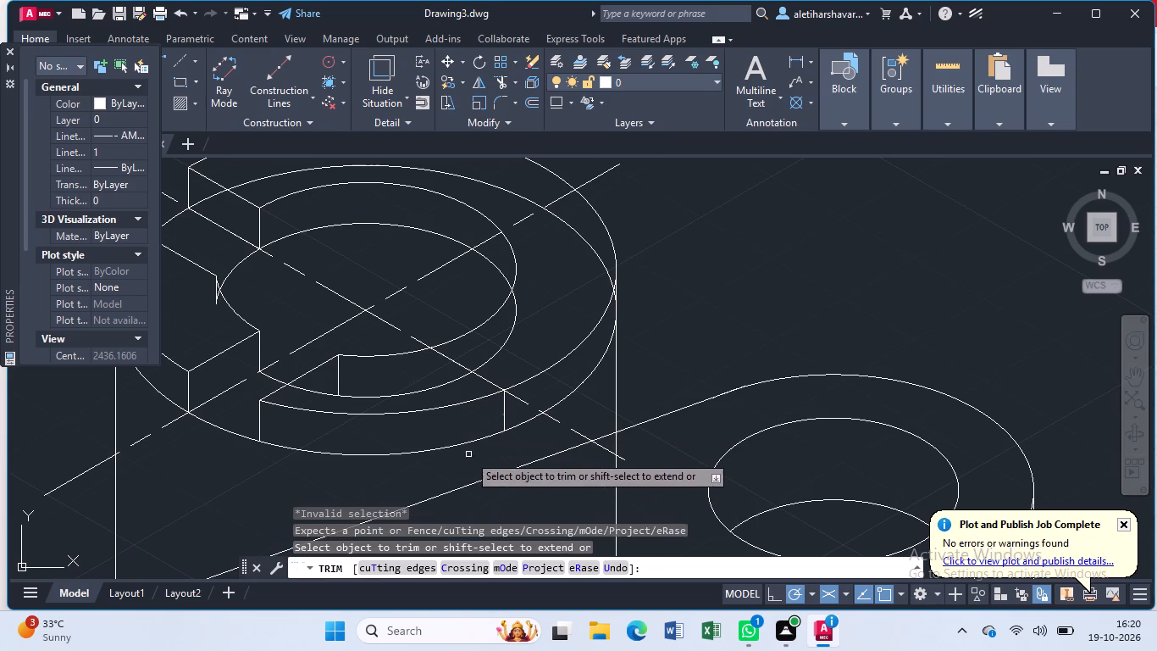
{"action": "key", "text": "Escape"}
From the vertical edge's foot on the lower outer ellipse, draw a 10-long line at 30°, then a vertical line above the upper outer ellipse.
{"action": "key", "text": "l"}
{"action": "key", "text": "Return"}
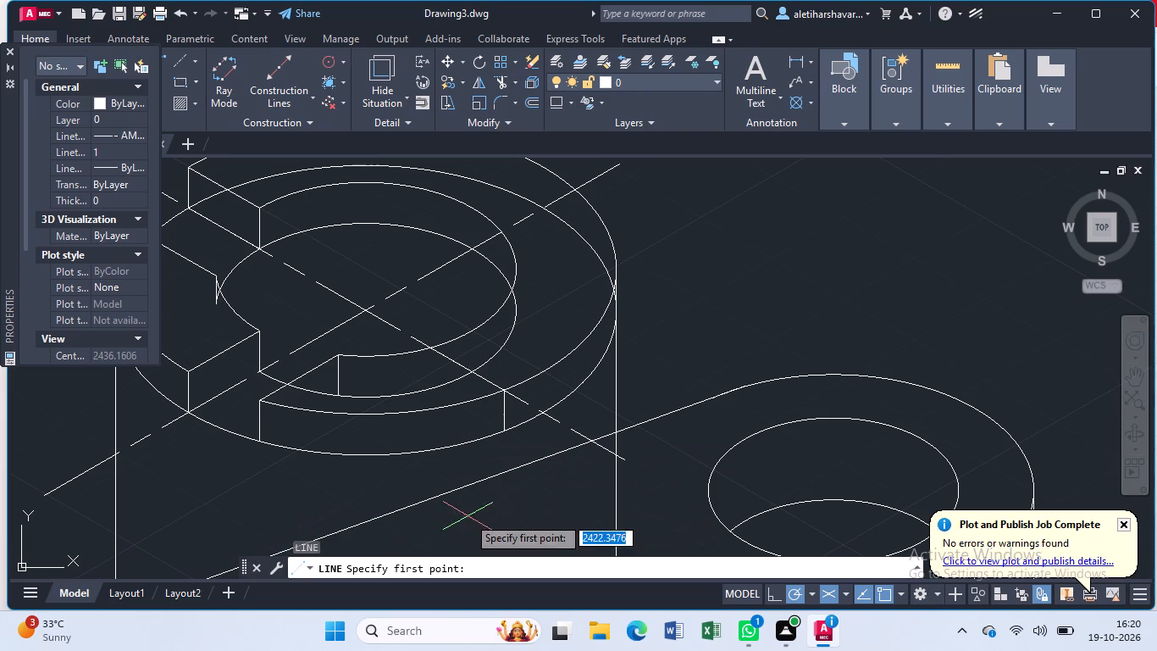
{"action": "left_click", "coordinate": [497, 431]}
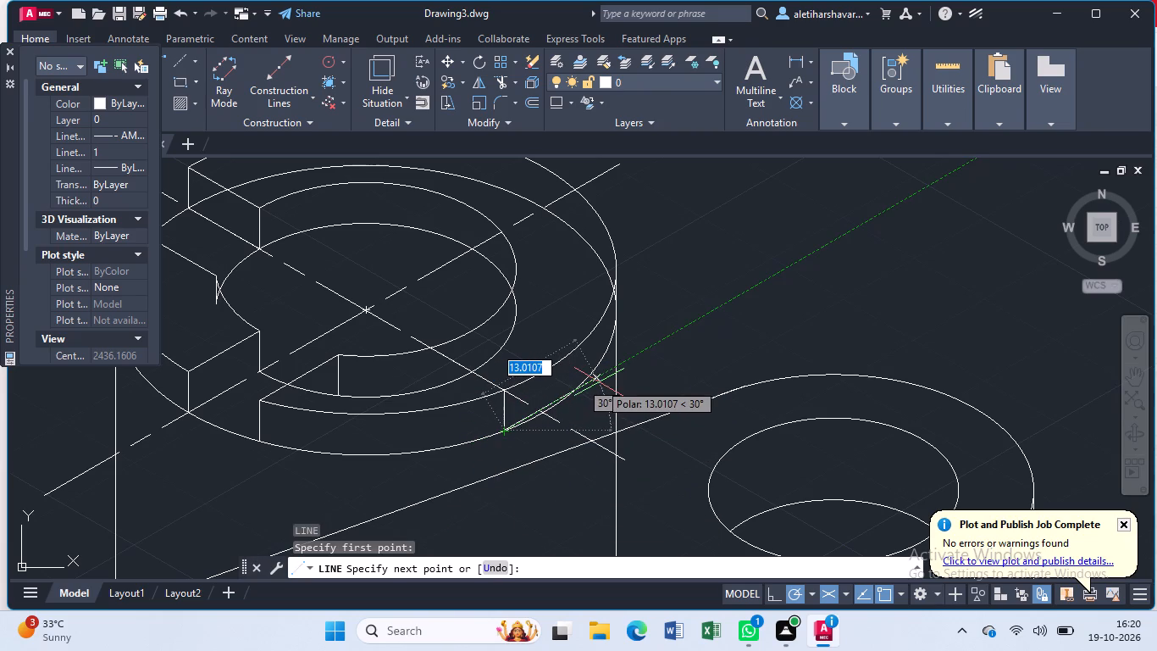
{"action": "type", "text": "109"}
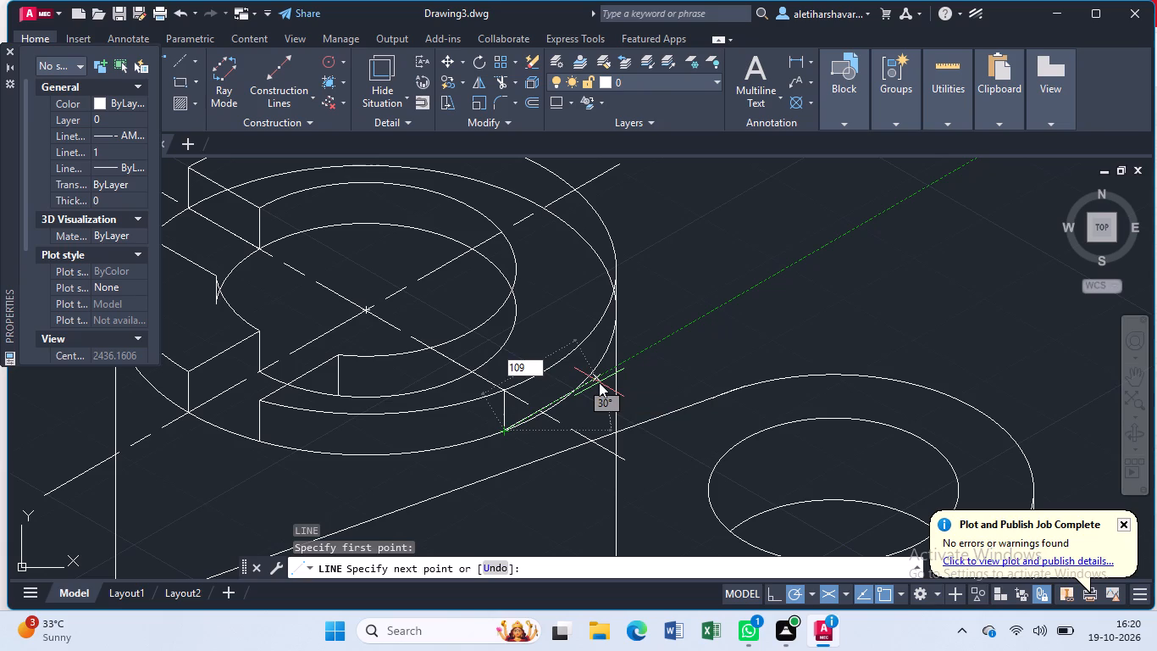
{"action": "key", "text": "BackSpace"}
{"action": "key", "text": "Return"}
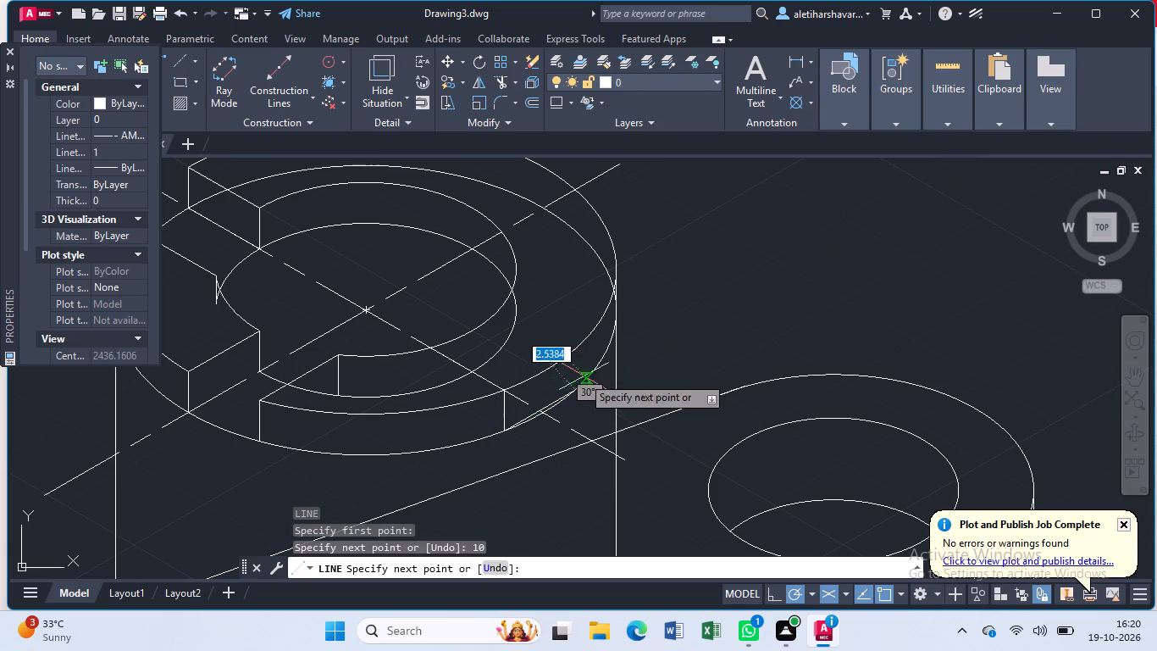
{"action": "left_click", "coordinate": [578, 327]}
{"action": "key", "text": "grave"}
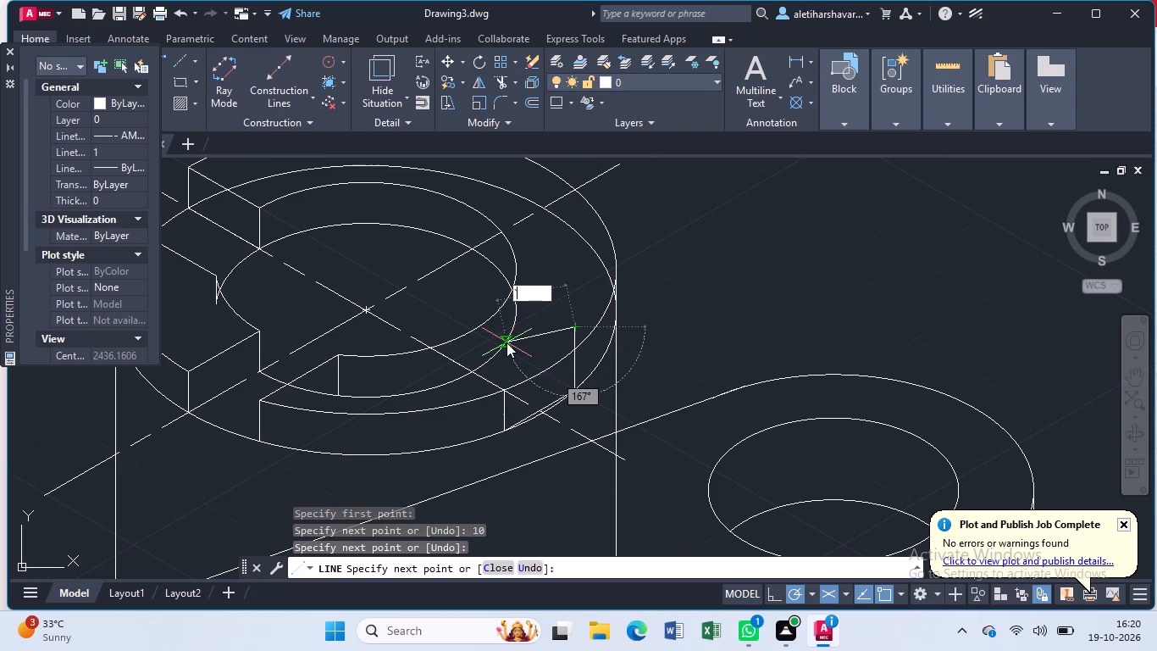
{"action": "key", "text": "Escape"}
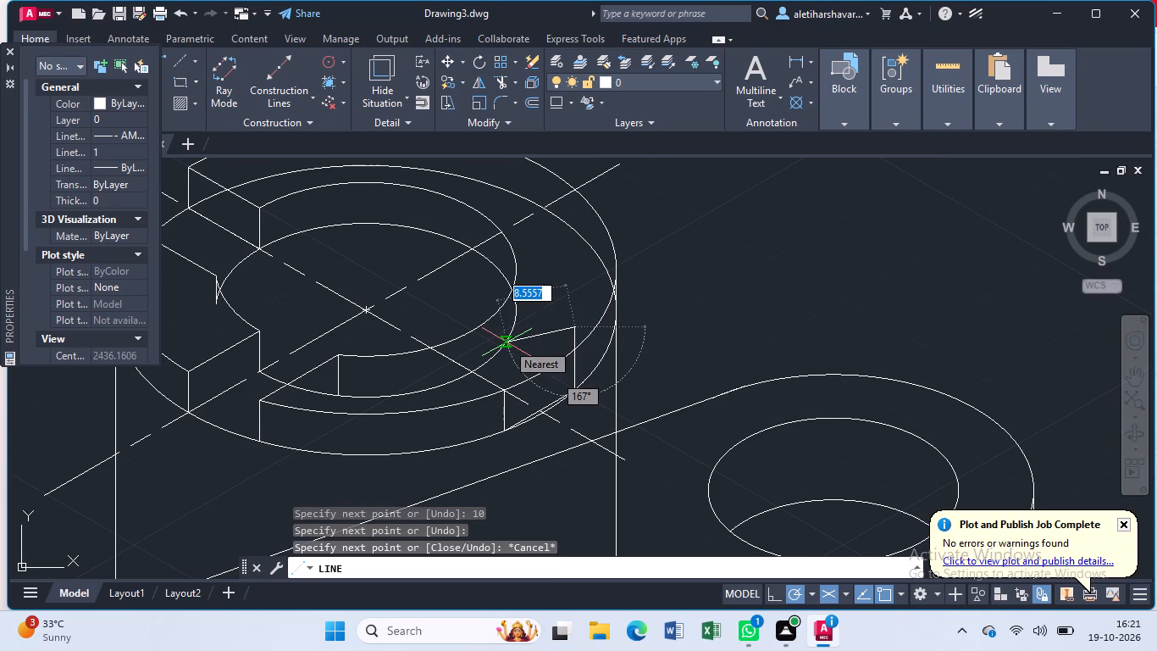
{"action": "type", "text": "tr"}
{"action": "key", "text": "Return"}
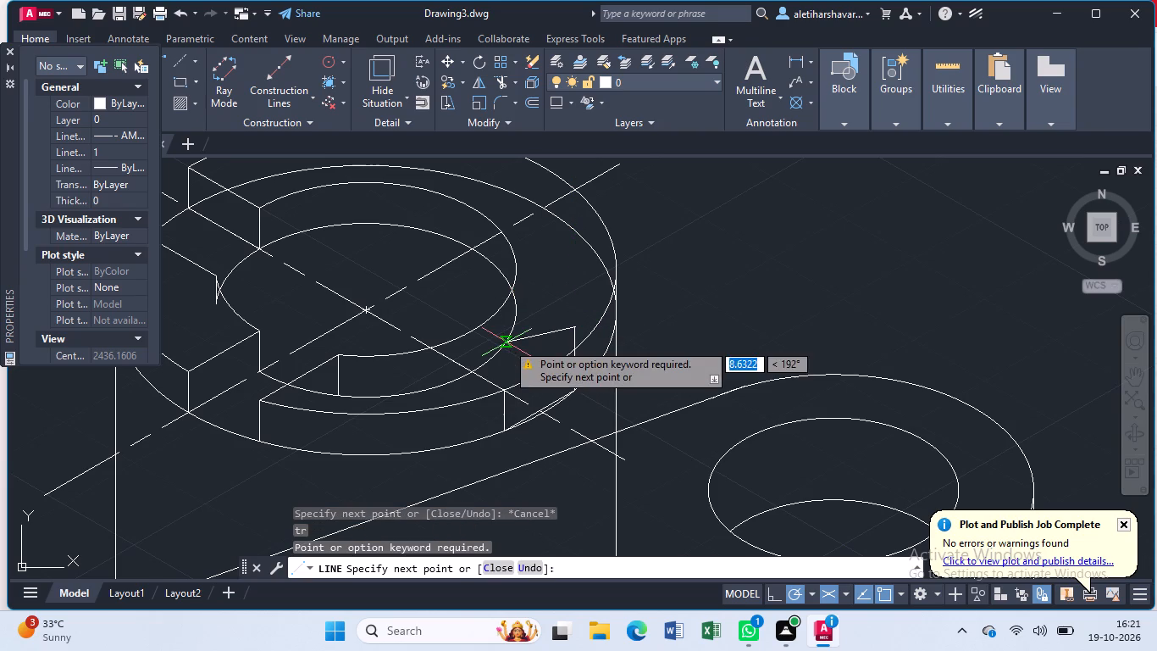
{"action": "key", "text": "Escape"}
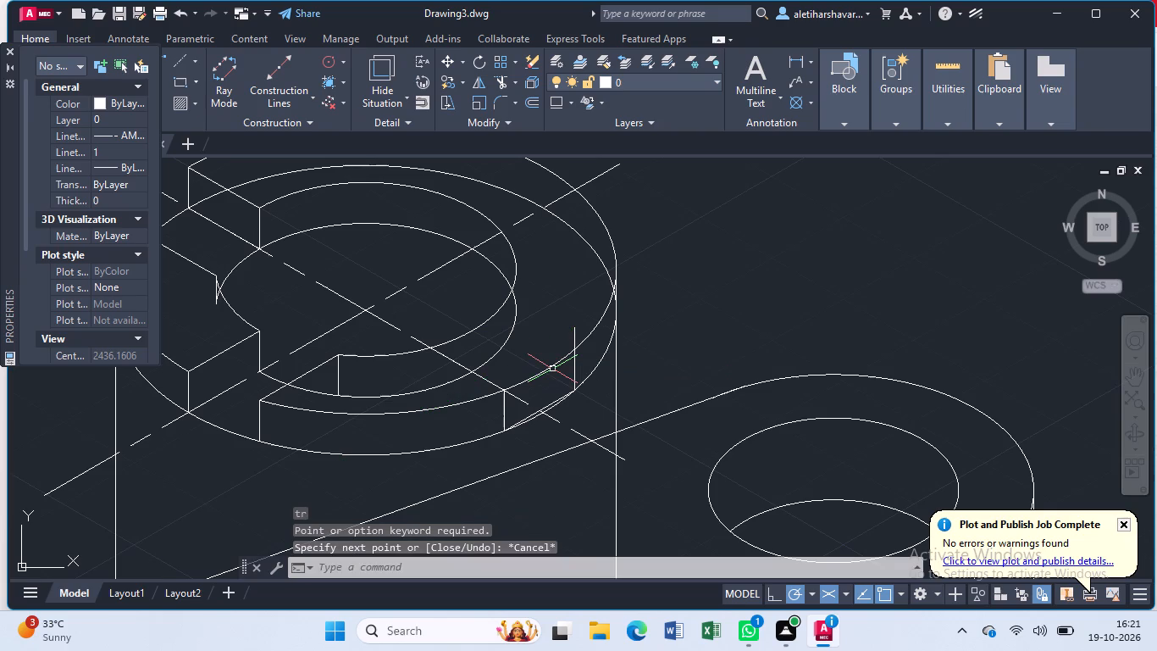
Trim the second vertical line's overshoot above the upper outer ellipse and remove the 10-long construction line between the two edges.
{"action": "type", "text": "tr"}
{"action": "key", "text": "Return"}
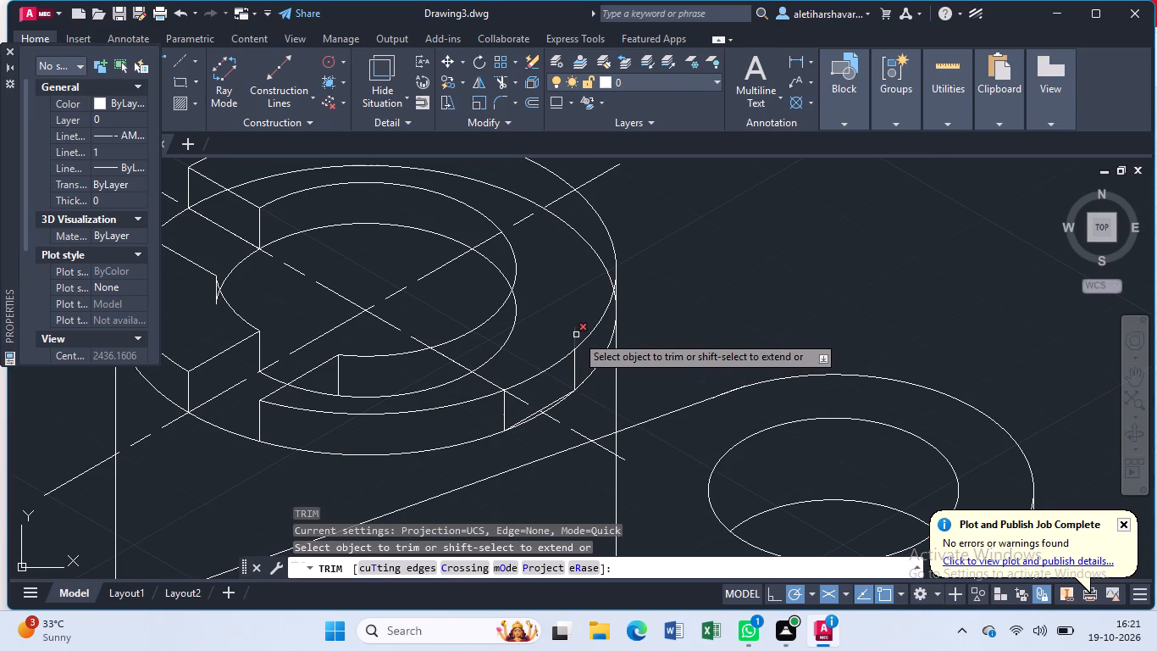
{"action": "left_click", "coordinate": [576, 335]}
{"action": "scroll", "coordinate": [552, 385], "scroll_direction": "up", "scroll_amount": 1}
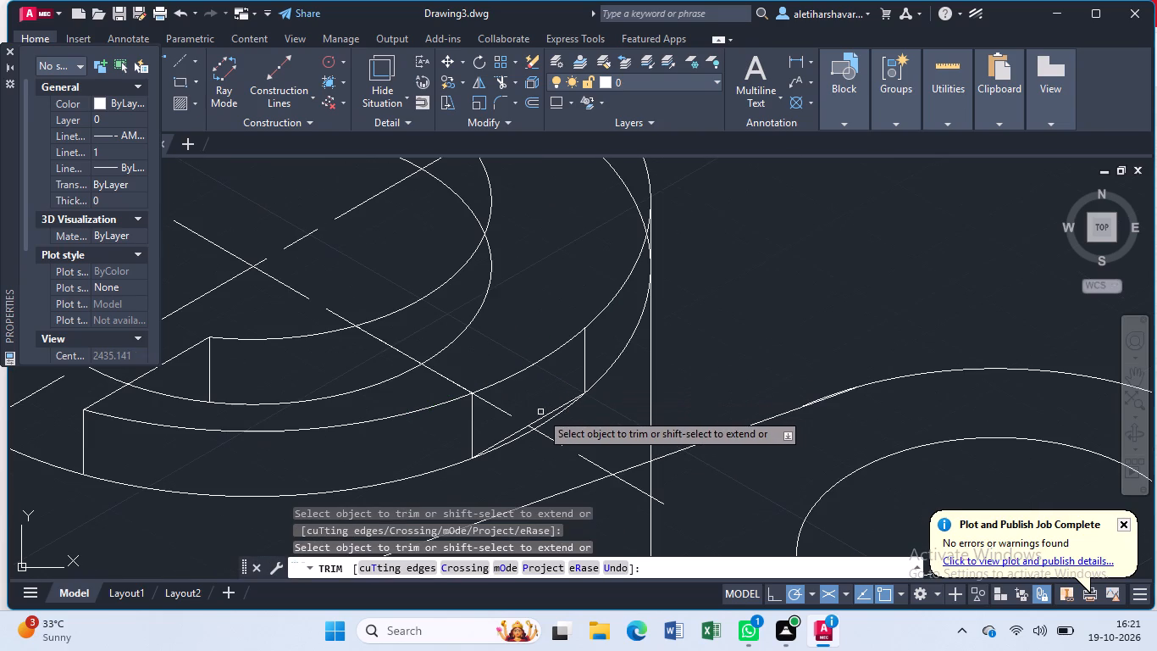
{"action": "left_click", "coordinate": [542, 415]}
{"action": "left_click", "coordinate": [515, 432]}
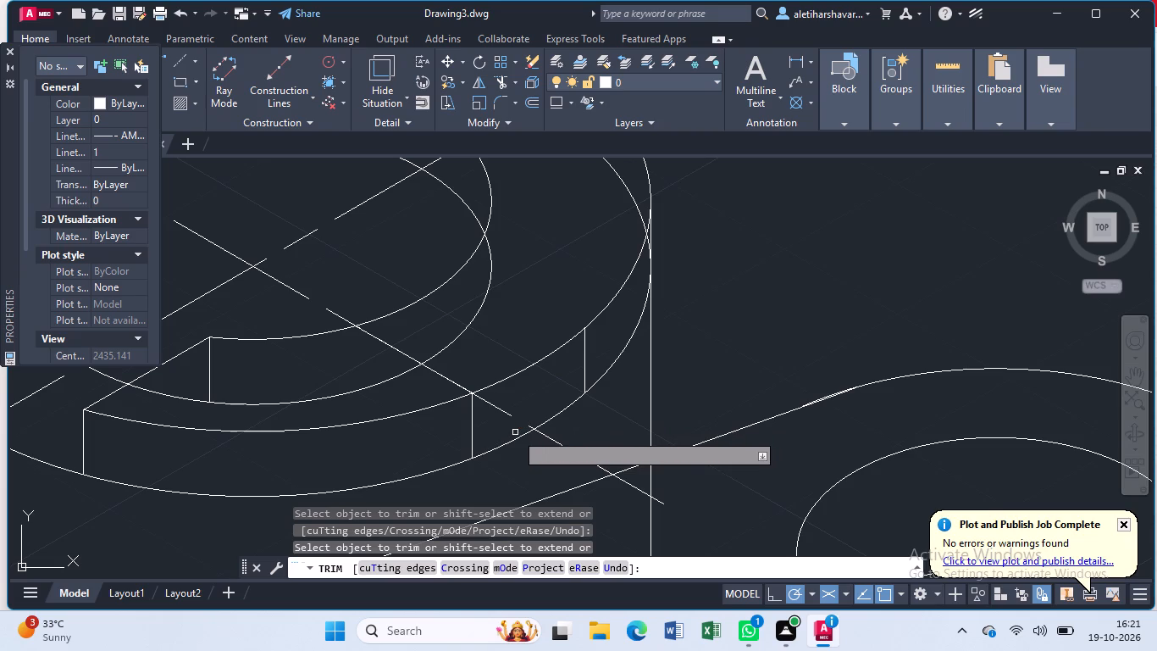
{"action": "key", "text": "Escape"}
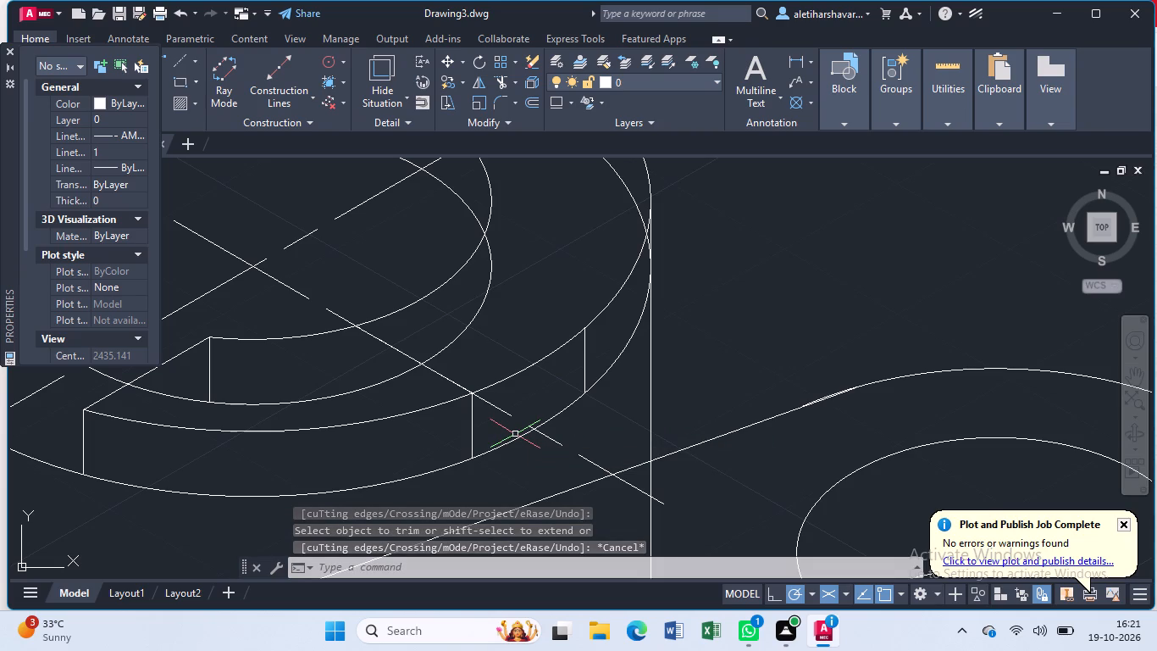
Draw a line about 12.7 long at 150° from the second vertical edge's upper end, crossing the inner ellipses.
{"action": "key", "text": "l"}
{"action": "key", "text": "Return"}
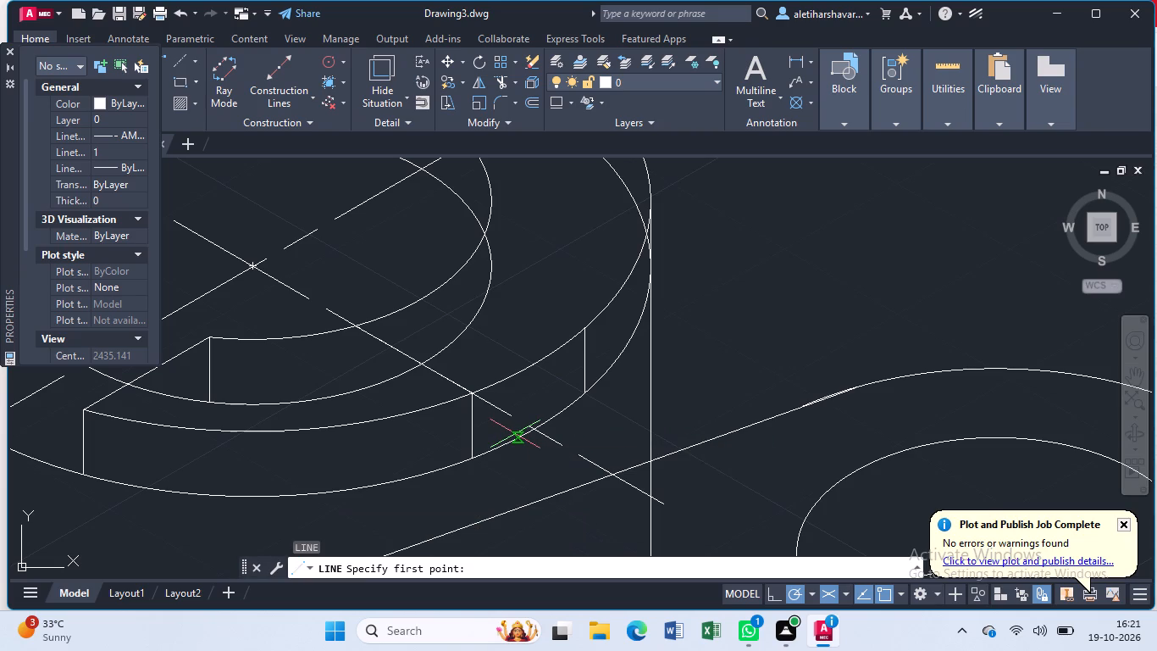
{"action": "left_click", "coordinate": [584, 327]}
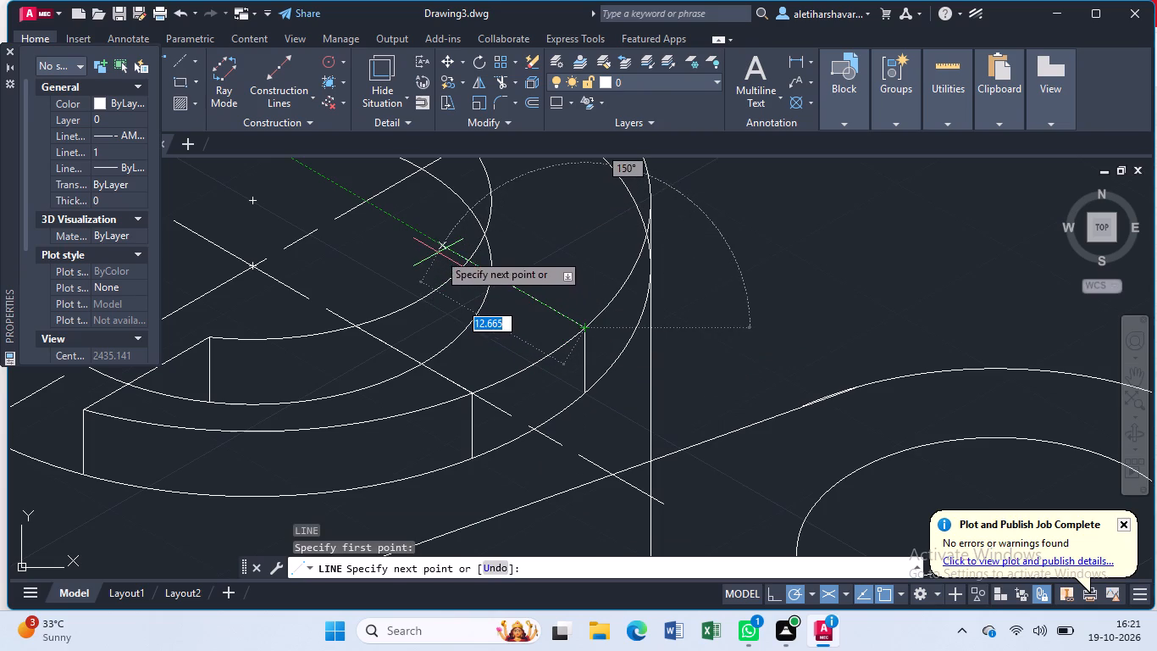
{"action": "left_click", "coordinate": [438, 252]}
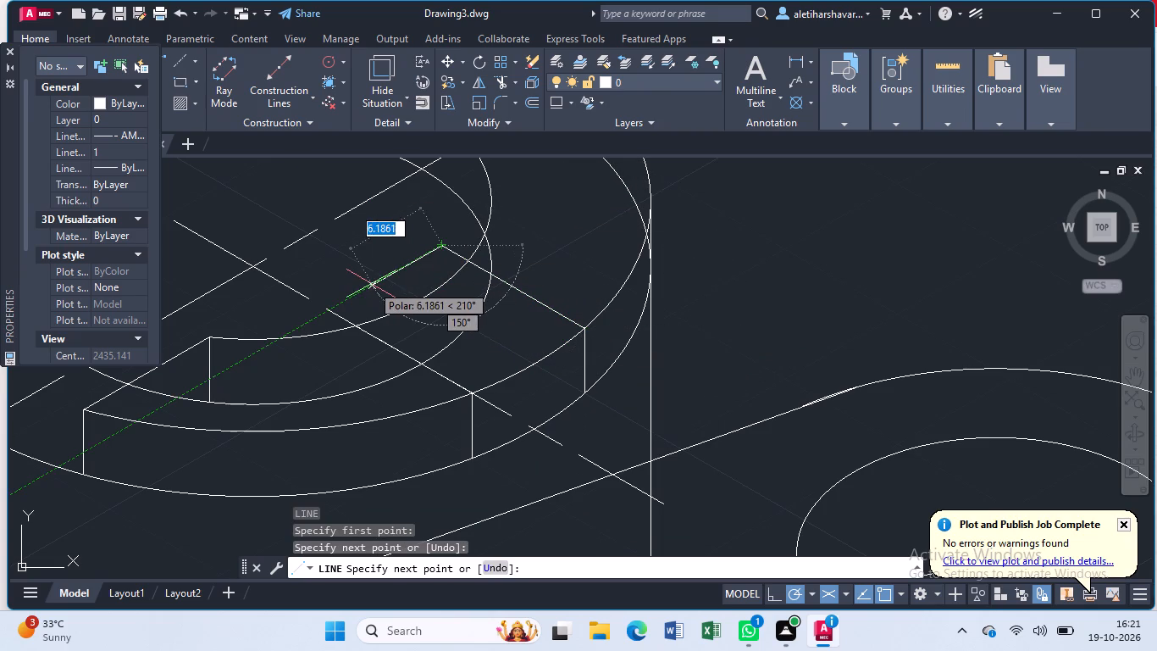
{"action": "key", "text": "Escape"}
Draw a line about 12.9 long at 150° from the second vertical edge's lower end, crossing the lower inner ellipse.
{"action": "key", "text": "l"}
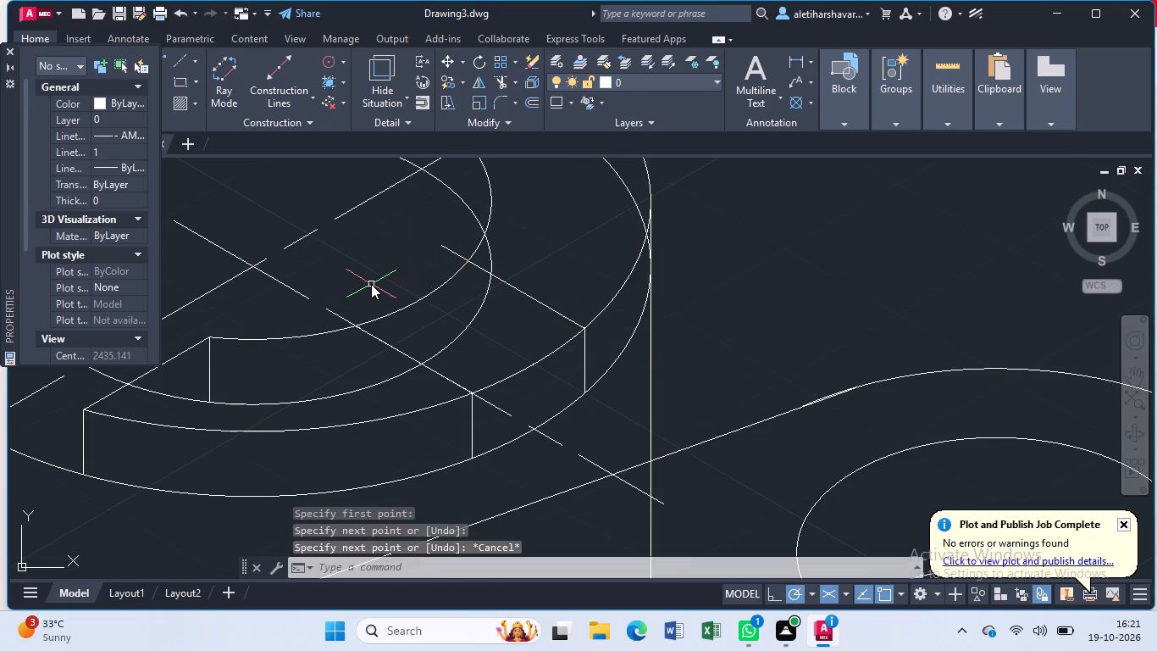
{"action": "key", "text": "Return"}
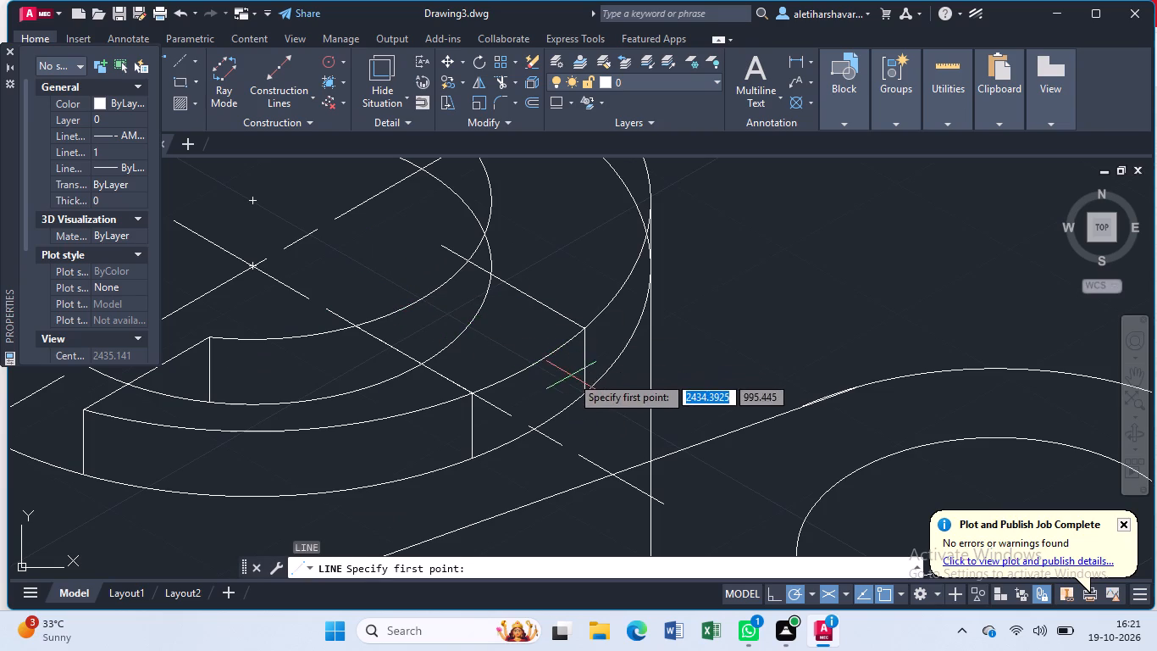
{"action": "left_click", "coordinate": [582, 391]}
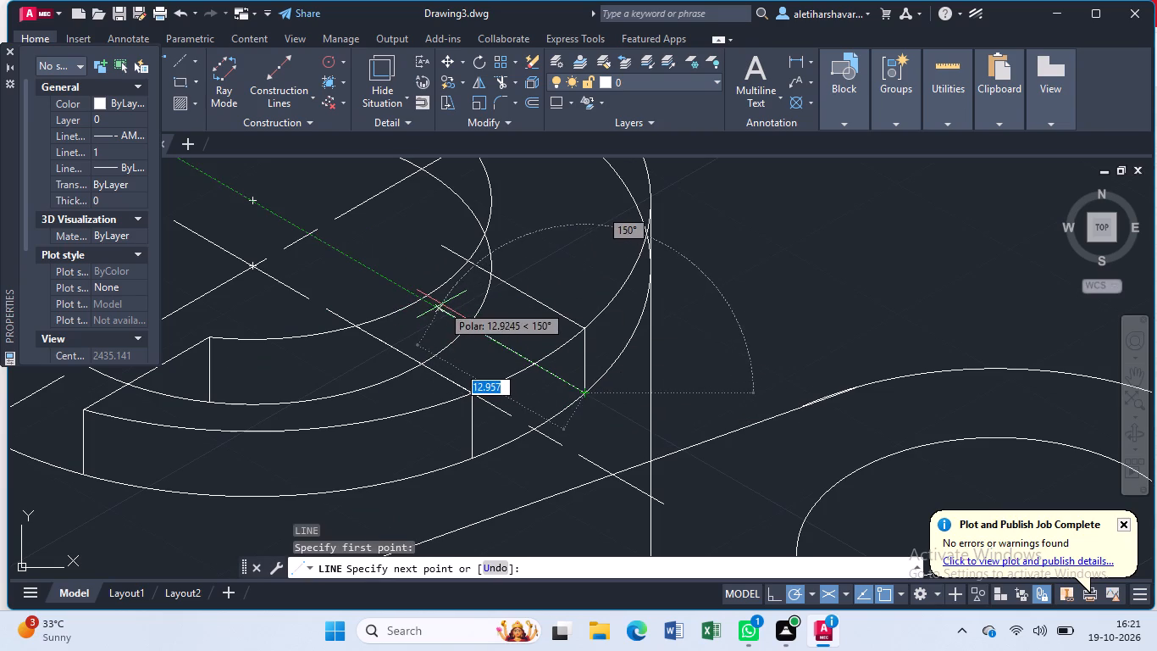
{"action": "left_click", "coordinate": [441, 303]}
{"action": "key", "text": "Escape"}
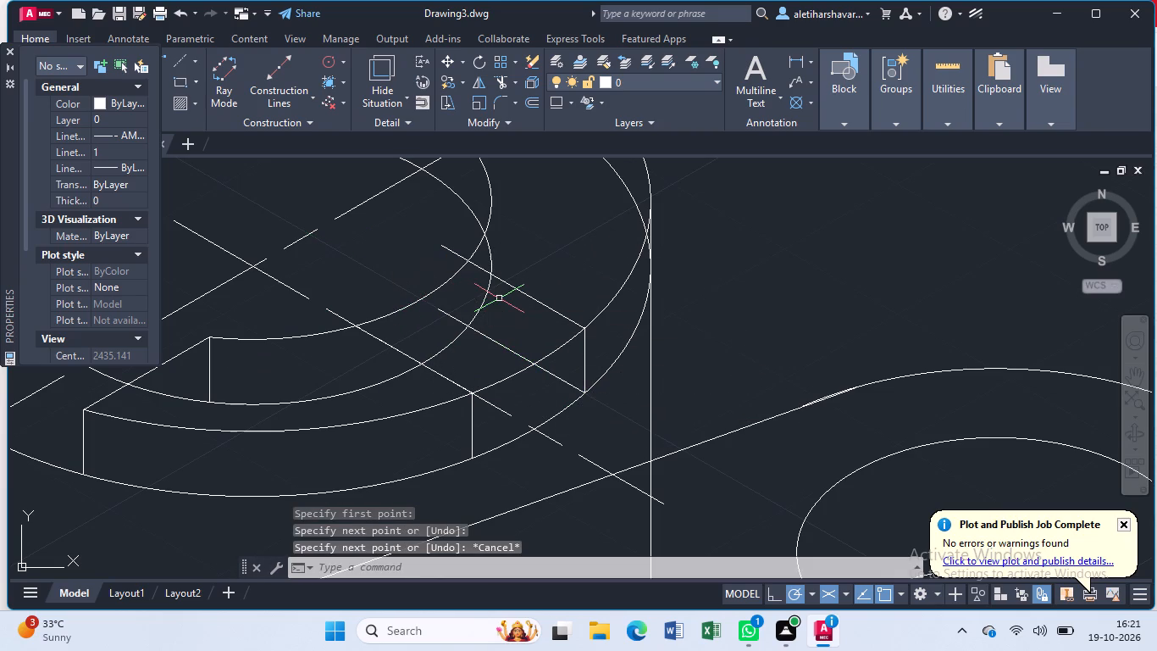
Trim the overshoots of both 150° slot lines inside the upper and lower inner ellipses.
{"action": "type", "text": "tr"}
{"action": "key", "text": "Return"}
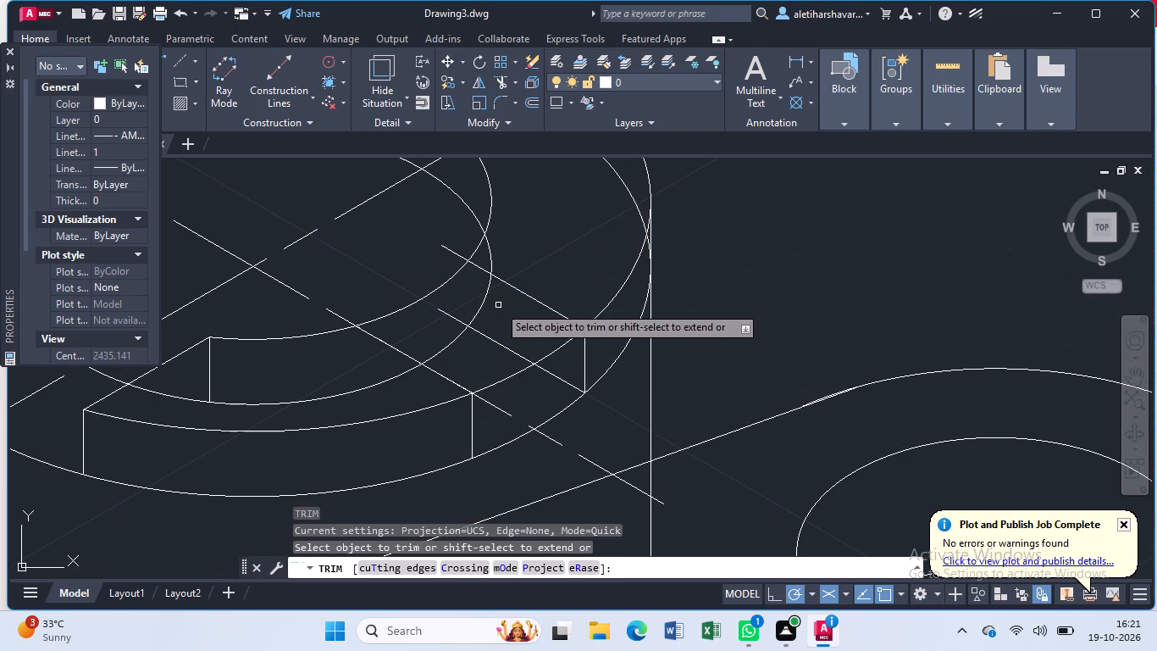
{"action": "left_click", "coordinate": [454, 248]}
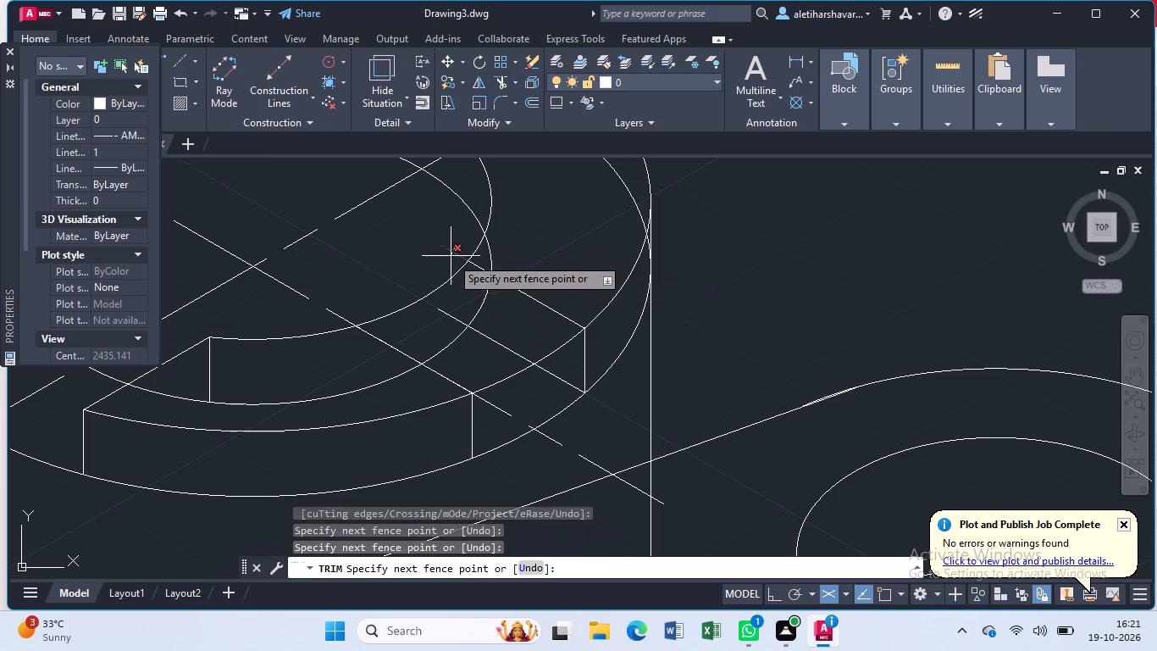
{"action": "left_click", "coordinate": [451, 257]}
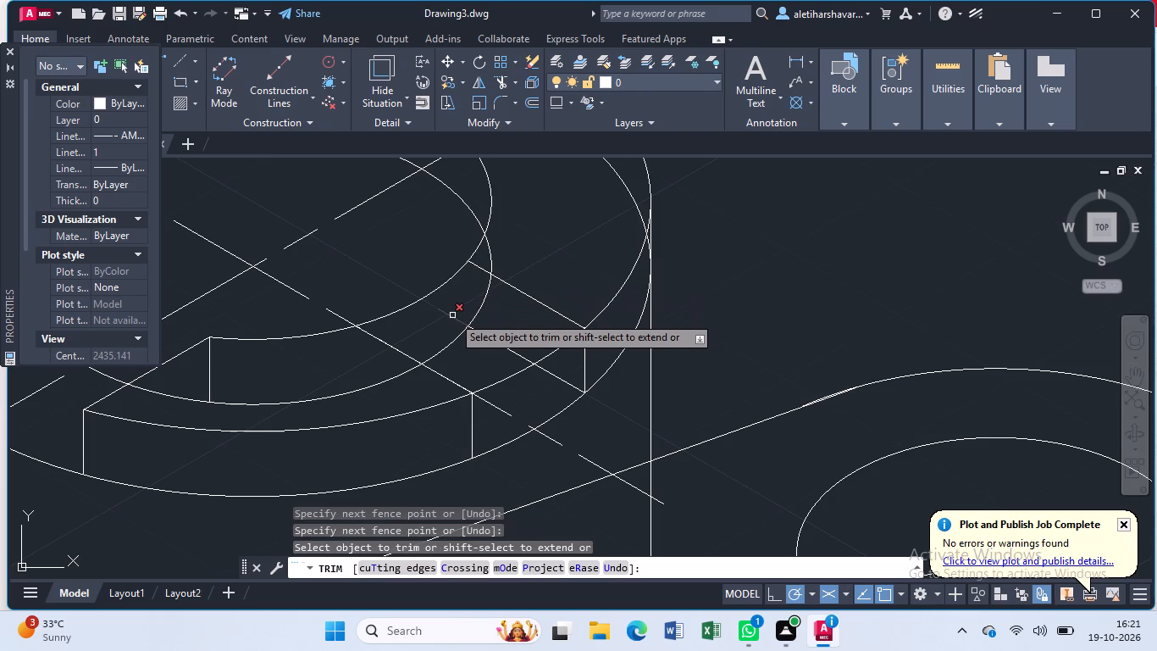
{"action": "left_click", "coordinate": [452, 315]}
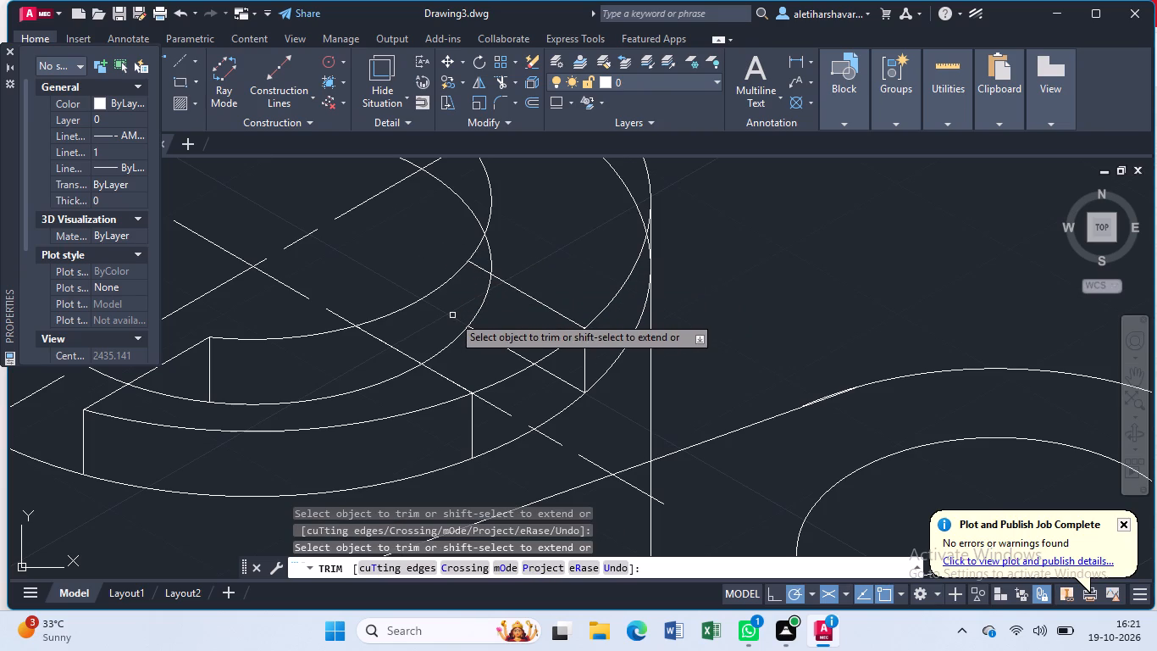
Draw a vertical line joining the inner ends of the two 150° slot lines on the inner ellipses.
{"action": "key", "text": "l"}
{"action": "key", "text": "Return"}
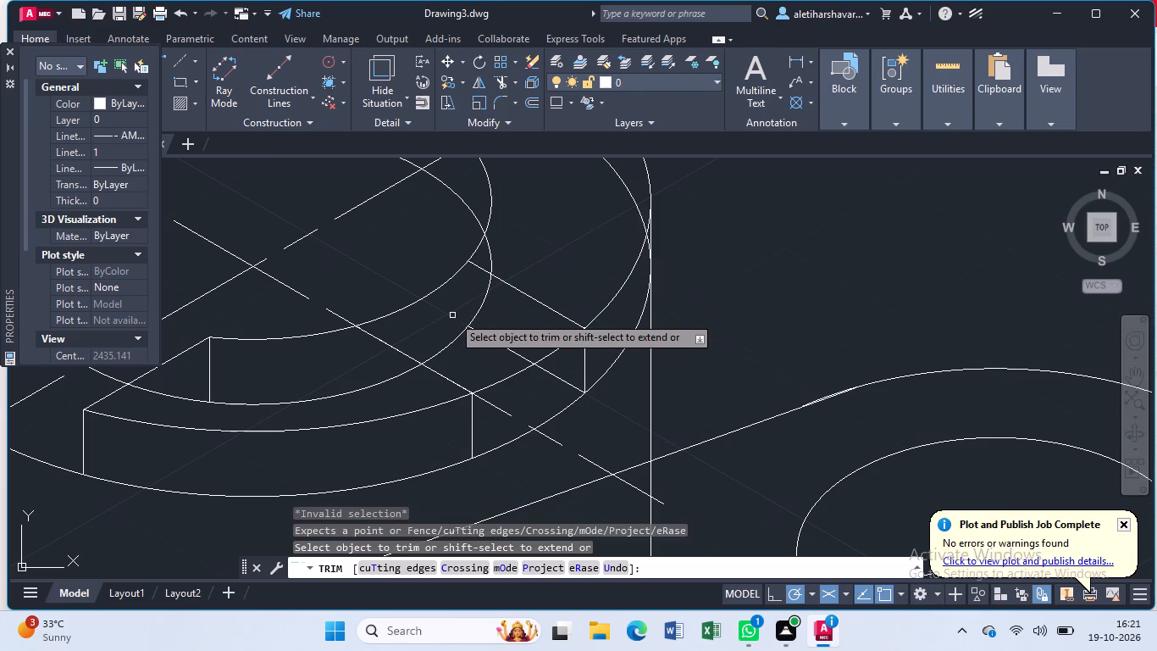
{"action": "key", "text": "Escape"}
{"action": "key", "text": "l"}
{"action": "key", "text": "Return"}
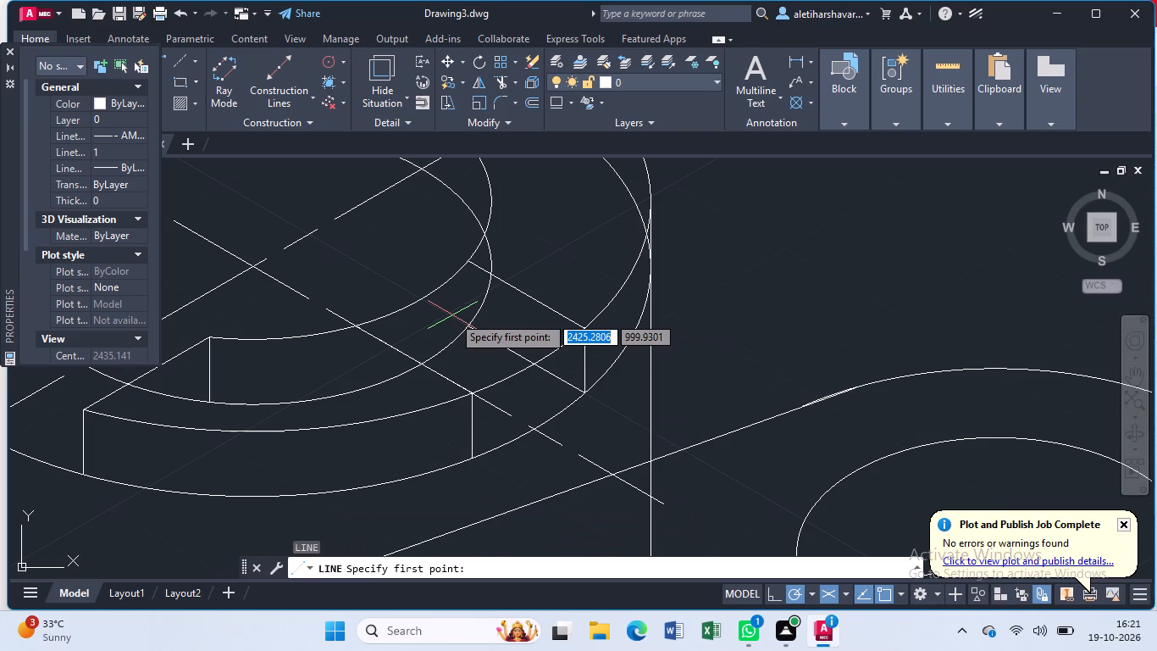
{"action": "left_click", "coordinate": [470, 262]}
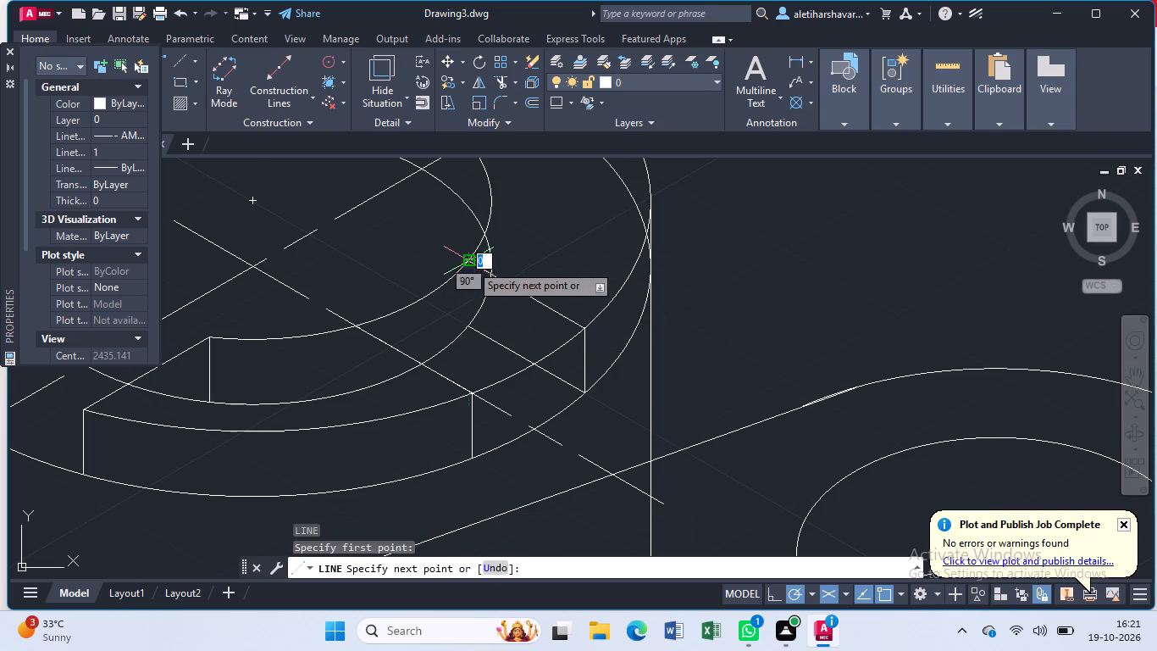
{"action": "left_click", "coordinate": [471, 326]}
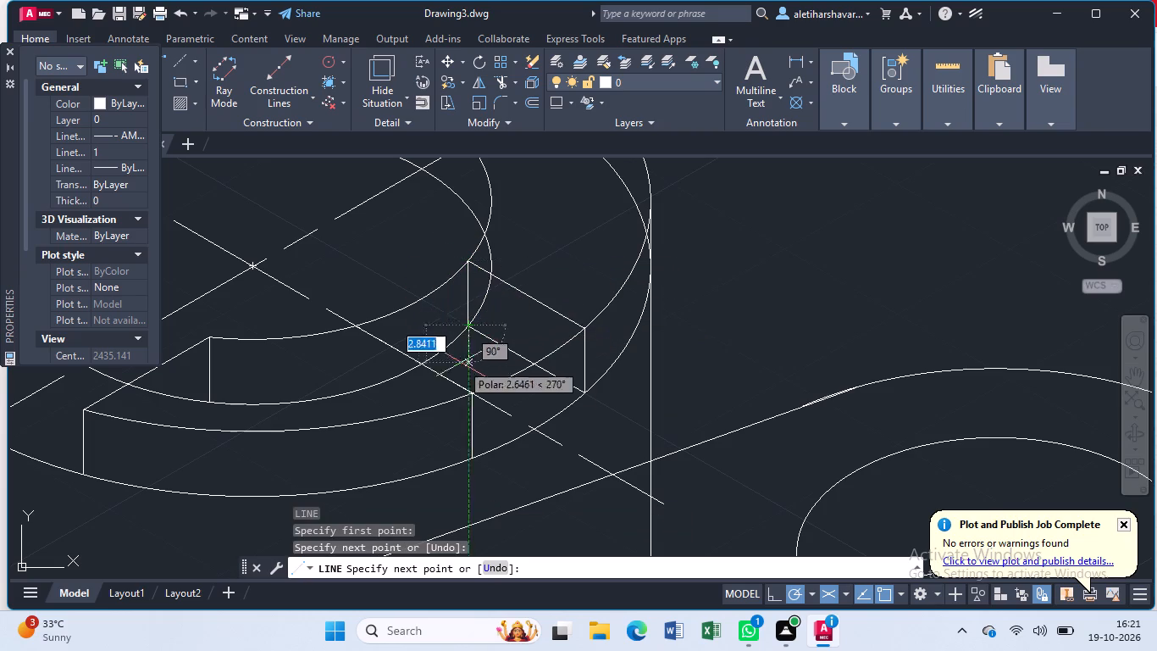
{"action": "key", "text": "Escape"}
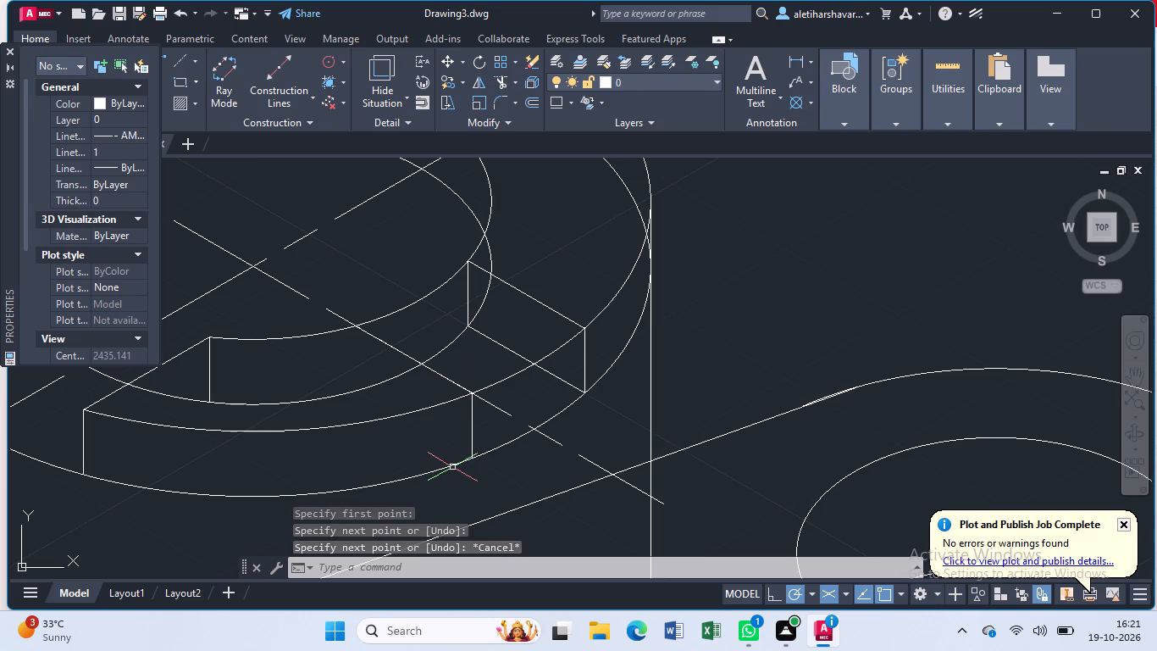
Trim the upper outer ellipse between the slot's vertical edges and the upper inner ellipse from the centre line to the slot's inner edge.
{"action": "type", "text": "tr"}
{"action": "key", "text": "Return"}
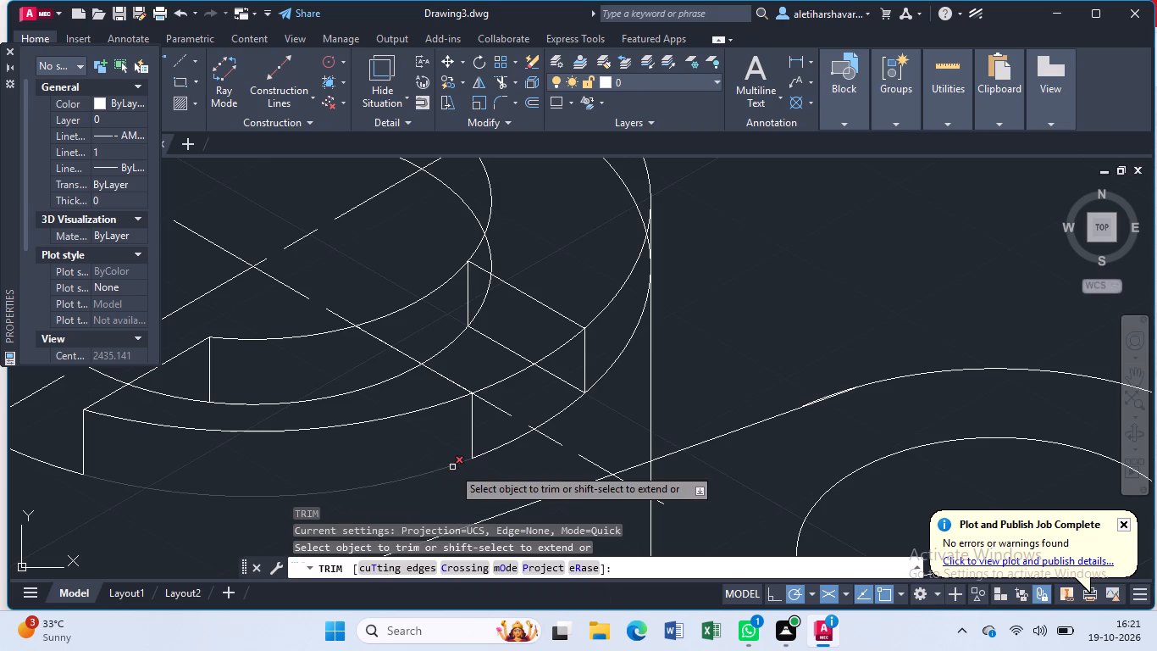
{"action": "left_click", "coordinate": [527, 370]}
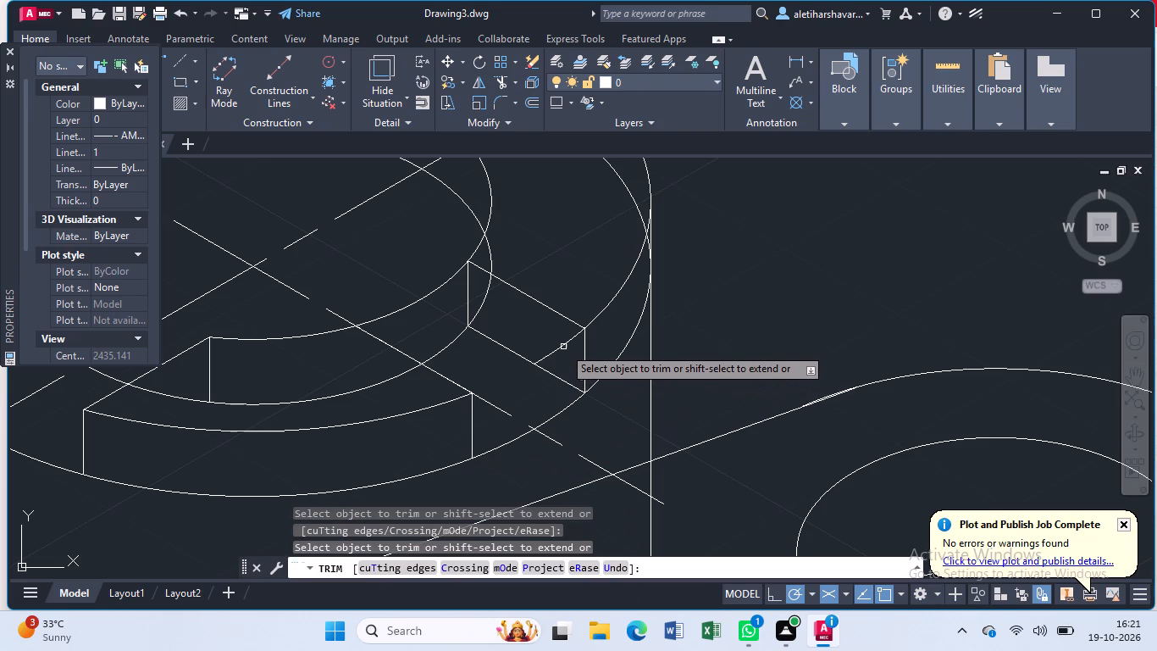
{"action": "left_click", "coordinate": [562, 346]}
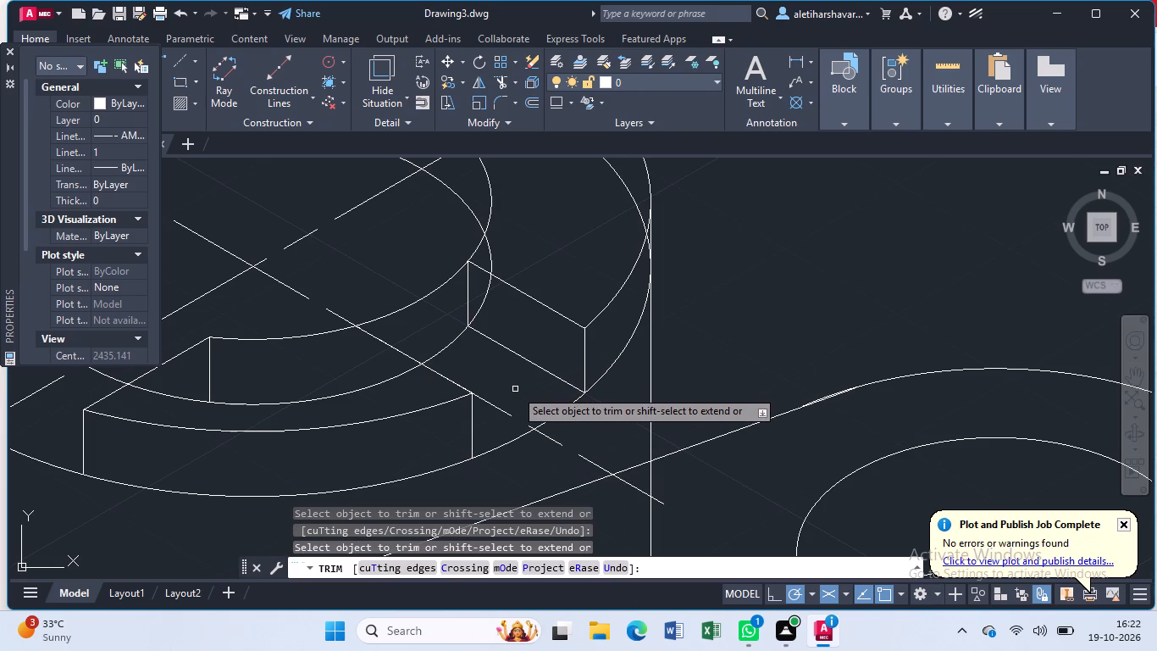
{"action": "left_click", "coordinate": [408, 304]}
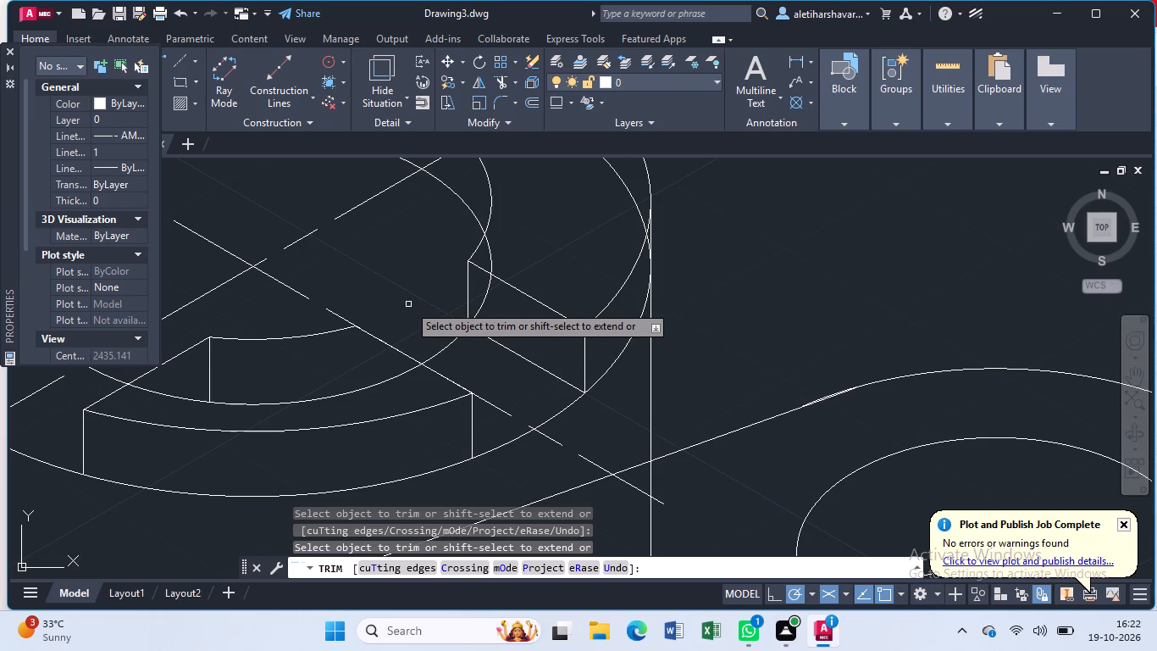
{"action": "key", "text": "Escape"}
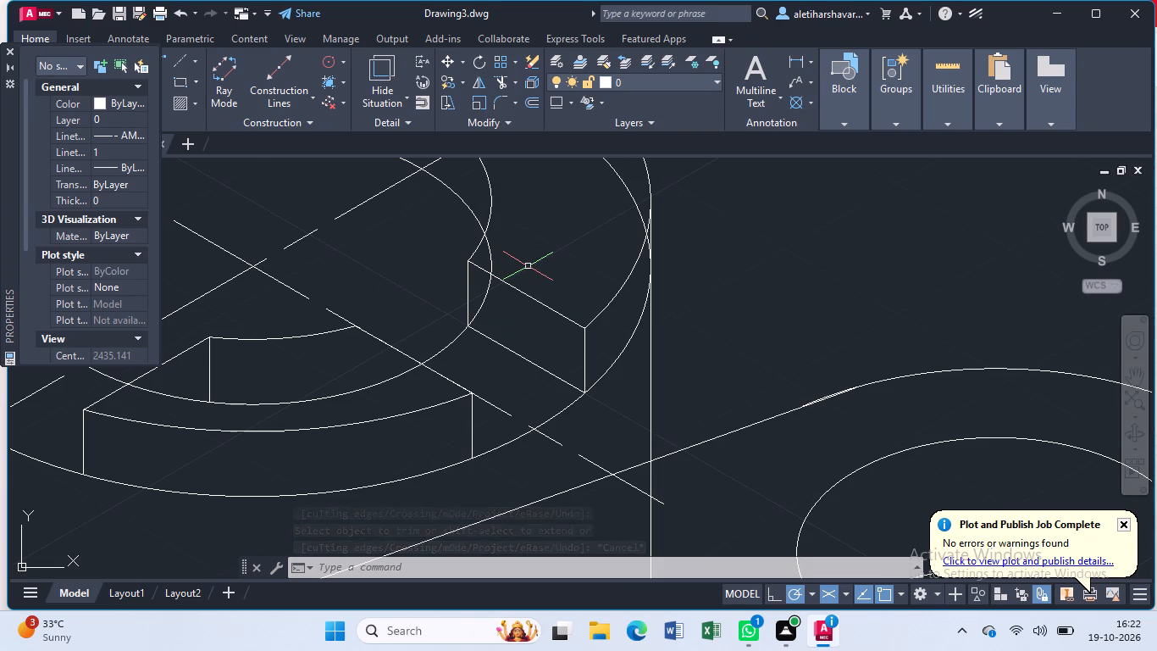
Draw a line along the 30° centre line from the upper outer to the upper inner ellipse, then vertically down past the lower inner ellipse.
{"action": "middle_click_drag", "start_coordinate": [528, 266], "coordinate": [528, 270]}
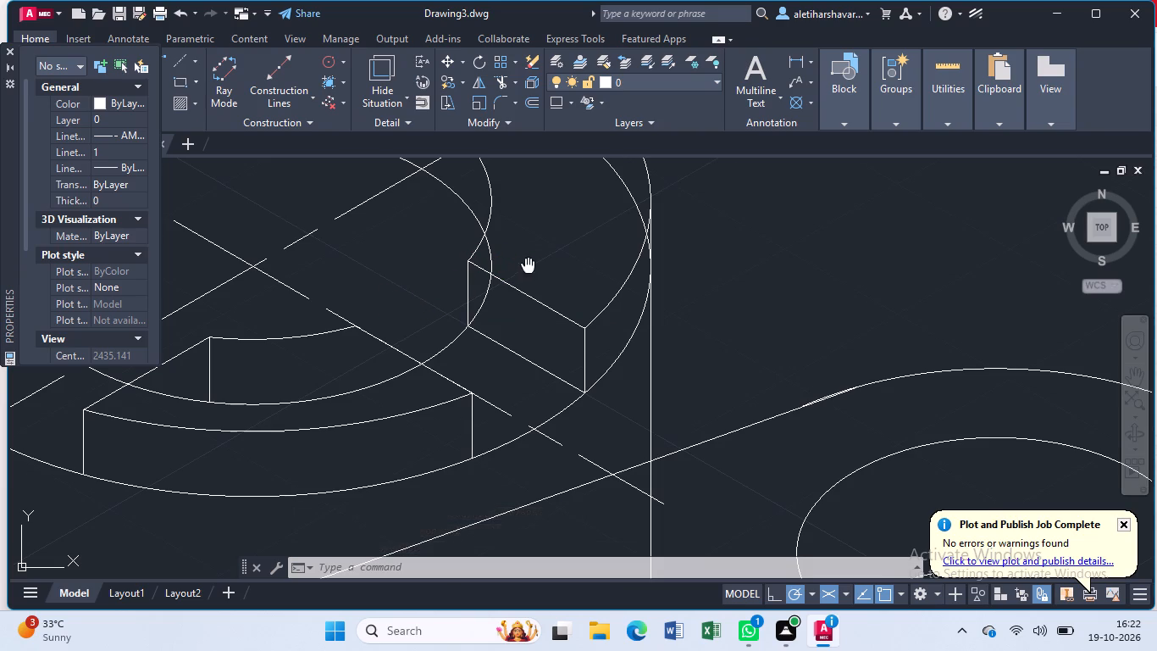
{"action": "middle_click_drag", "start_coordinate": [528, 270], "coordinate": [421, 455]}
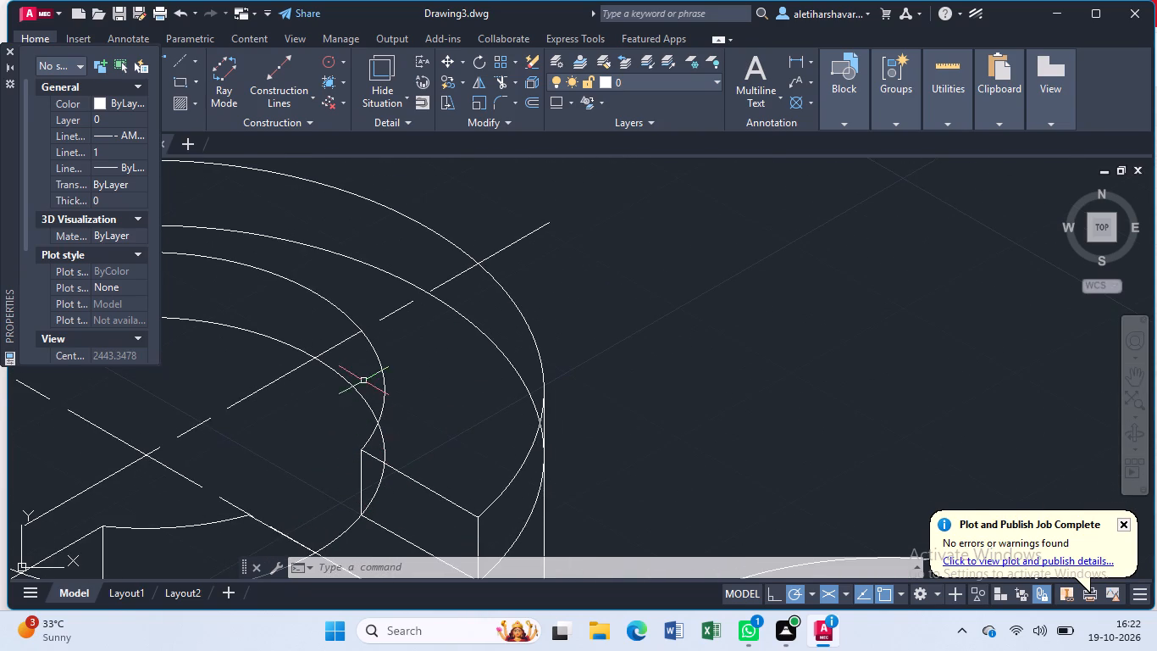
{"action": "middle_click_drag", "start_coordinate": [465, 387], "coordinate": [556, 431]}
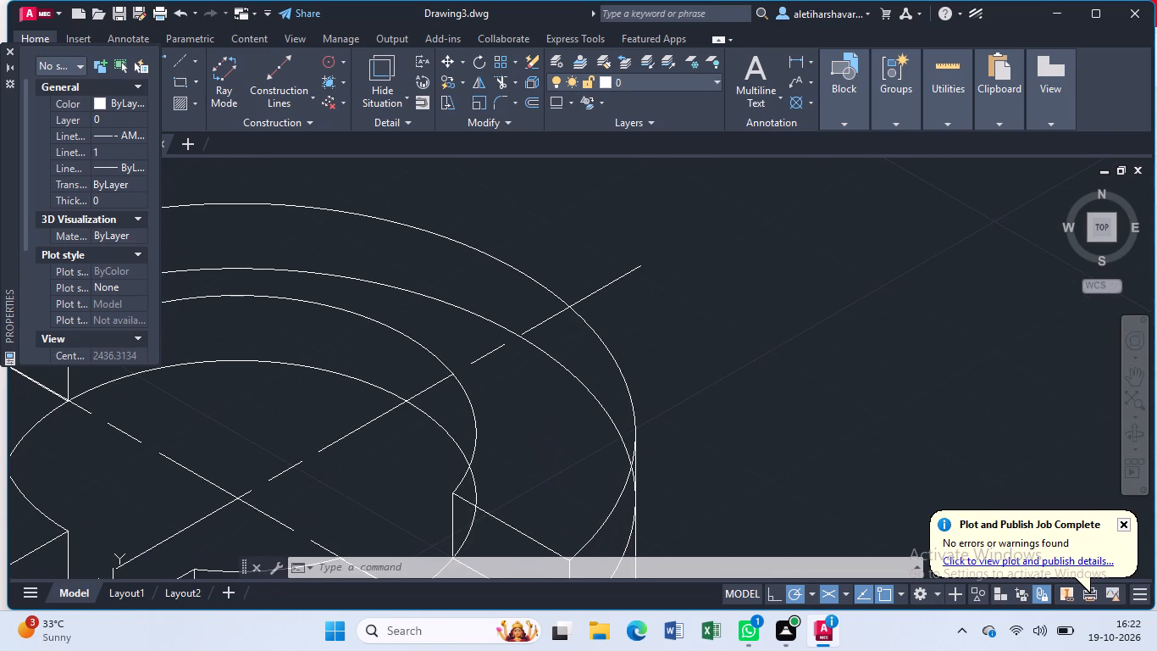
{"action": "key", "text": "l"}
{"action": "key", "text": "Return"}
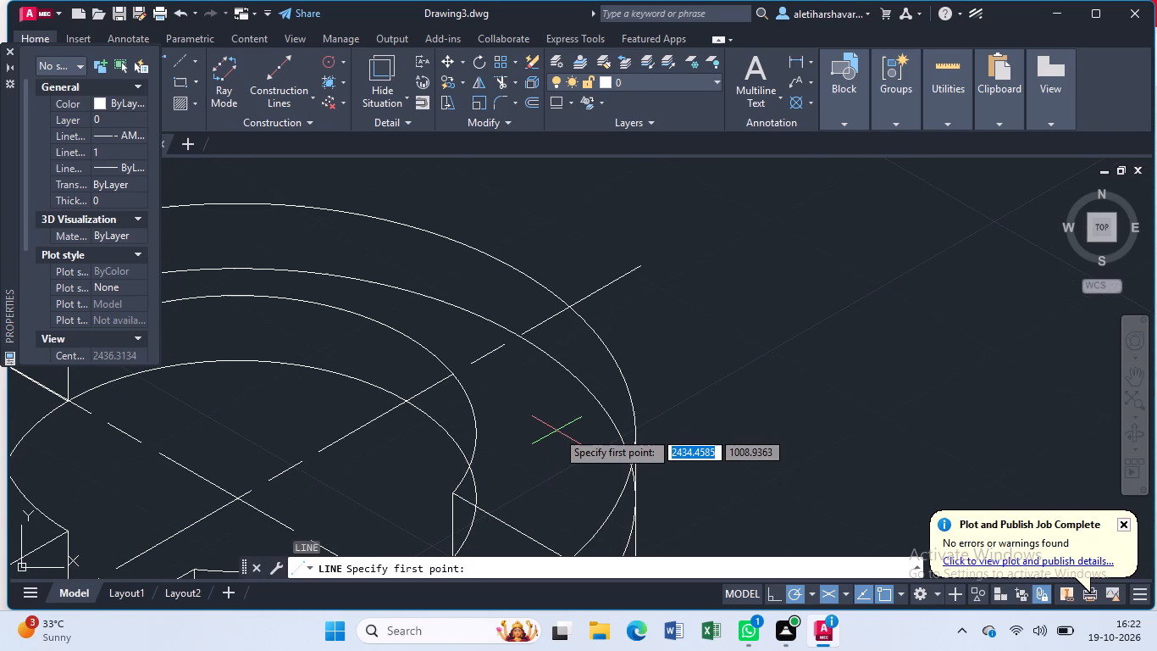
{"action": "left_click", "coordinate": [568, 307]}
{"action": "left_click", "coordinate": [452, 373]}
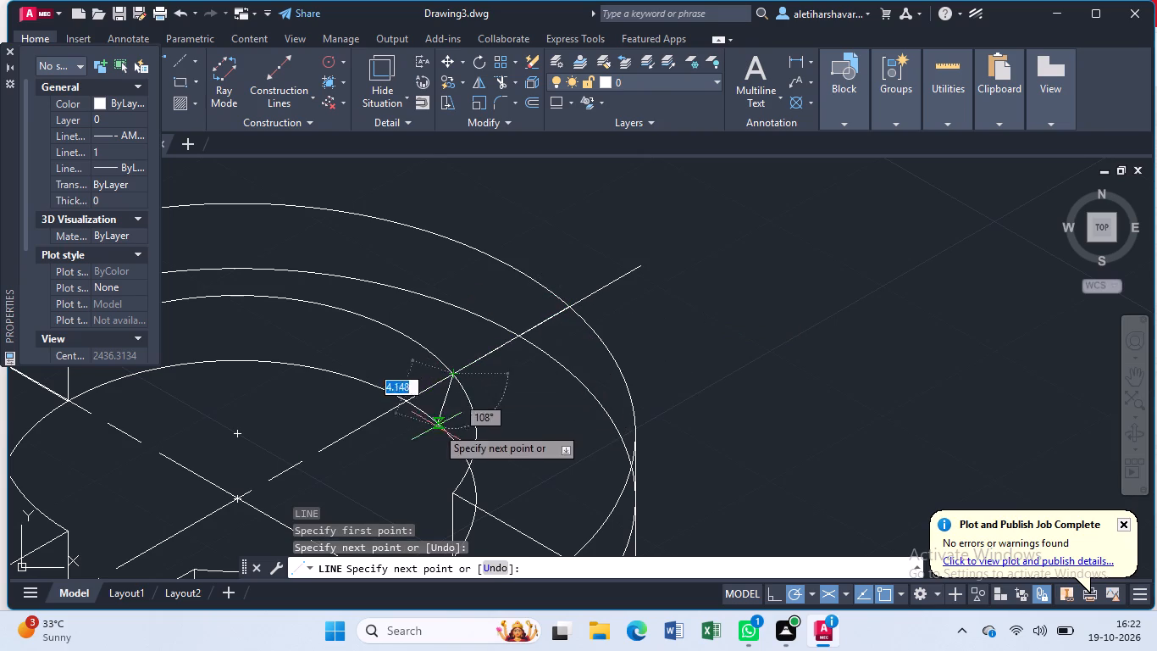
{"action": "left_click", "coordinate": [446, 459]}
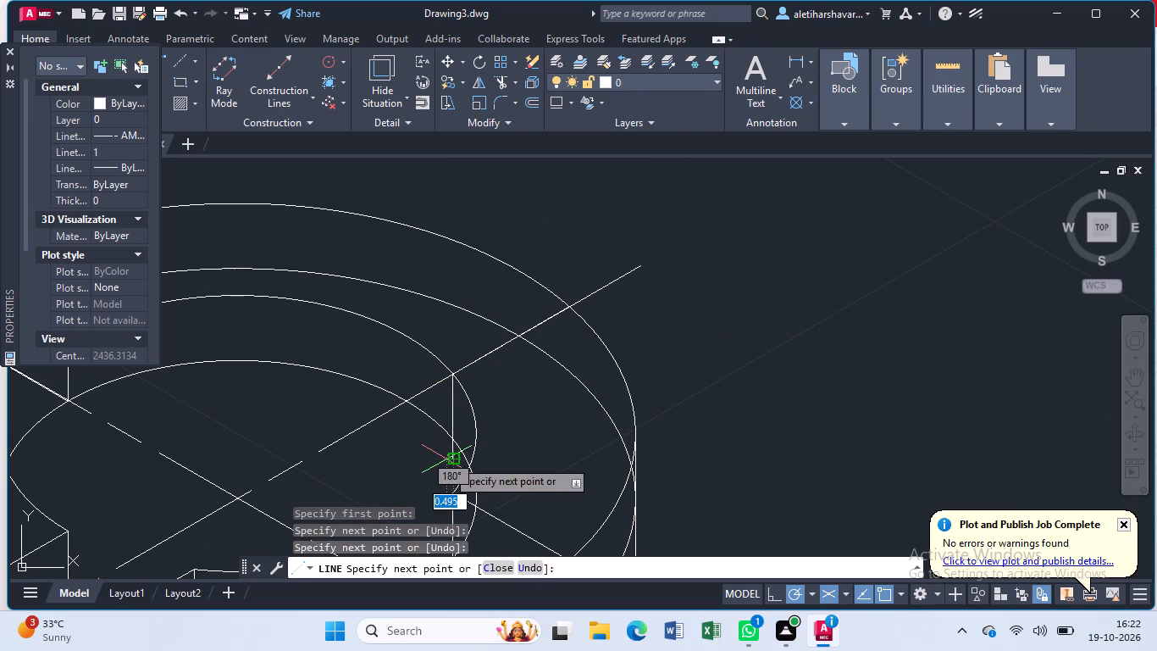
{"action": "key", "text": "Escape"}
Trim the new vertical line's overshoot below the lower inner ellipse.
{"action": "type", "text": "tr"}
{"action": "key", "text": "Return"}
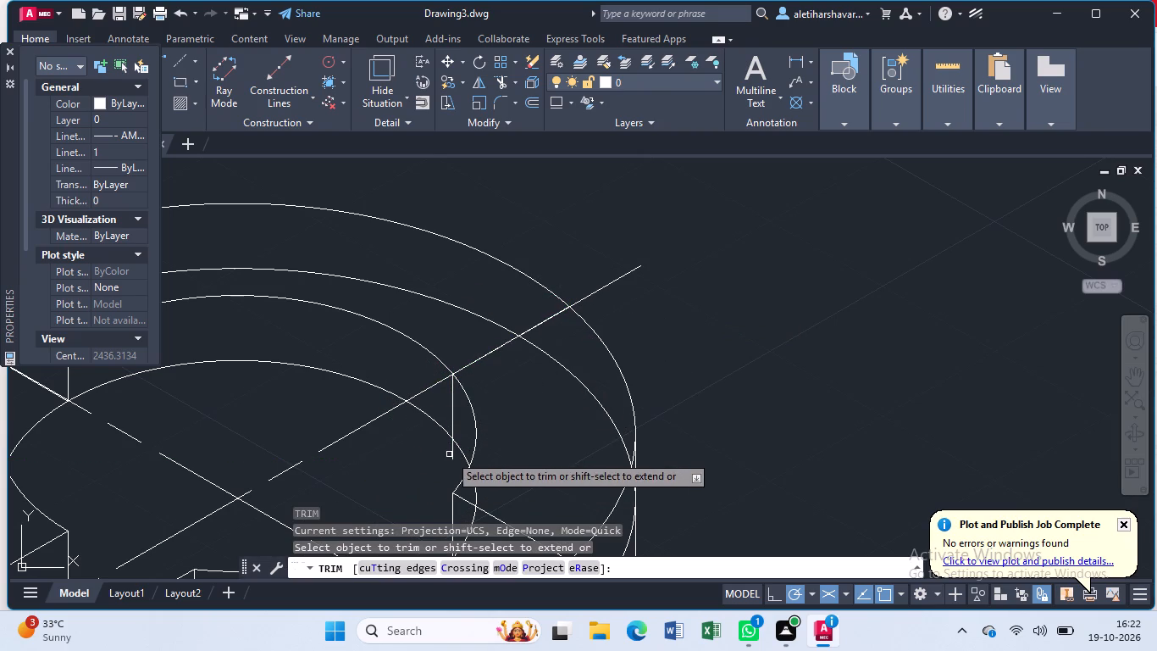
{"action": "left_click", "coordinate": [449, 456]}
{"action": "left_click", "coordinate": [456, 456]}
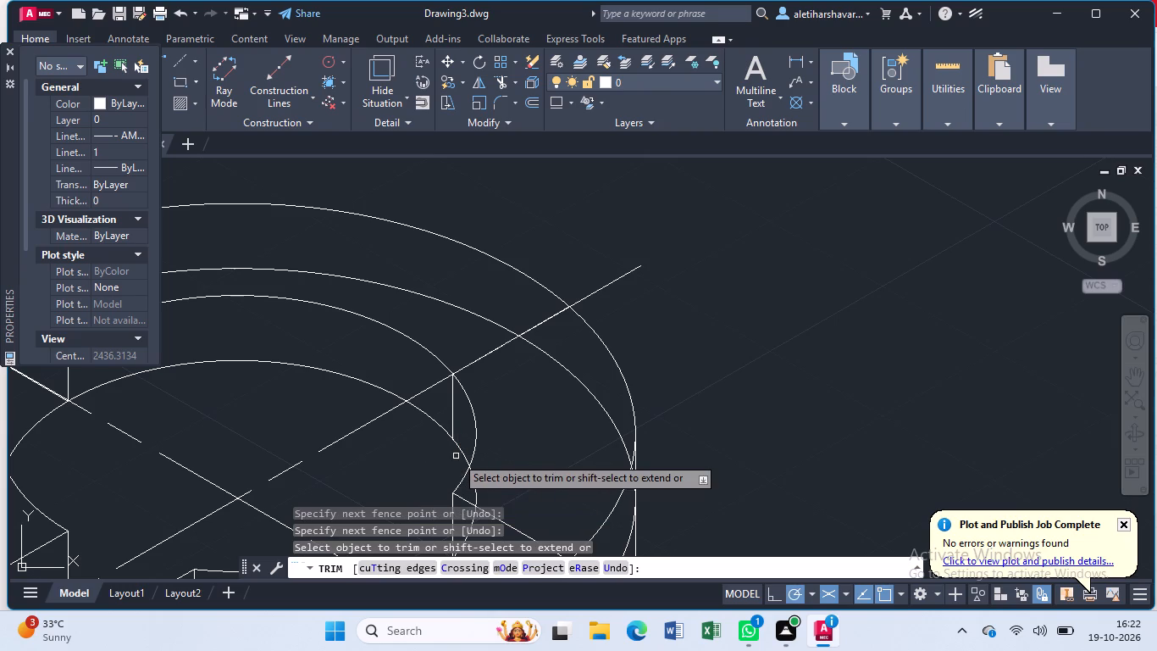
{"action": "key", "text": "Escape"}
From the centre line's upper outer ellipse intersection, draw a 10-long line at 150°, then one about 12.9 long at 210°.
{"action": "key", "text": "l"}
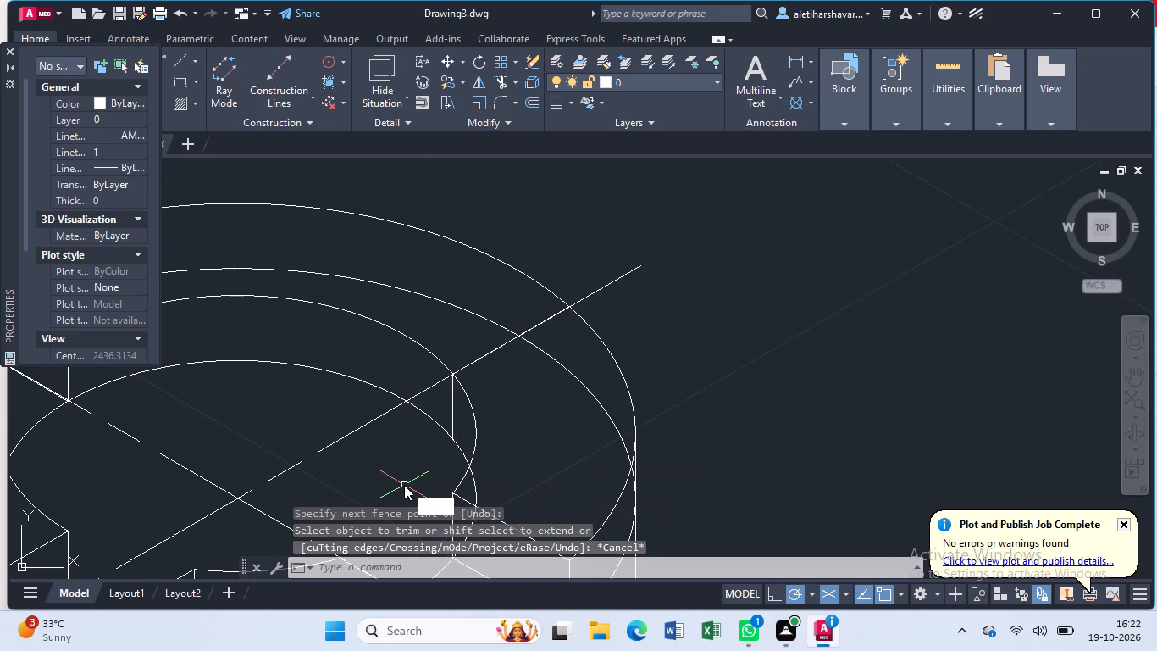
{"action": "key", "text": "Return"}
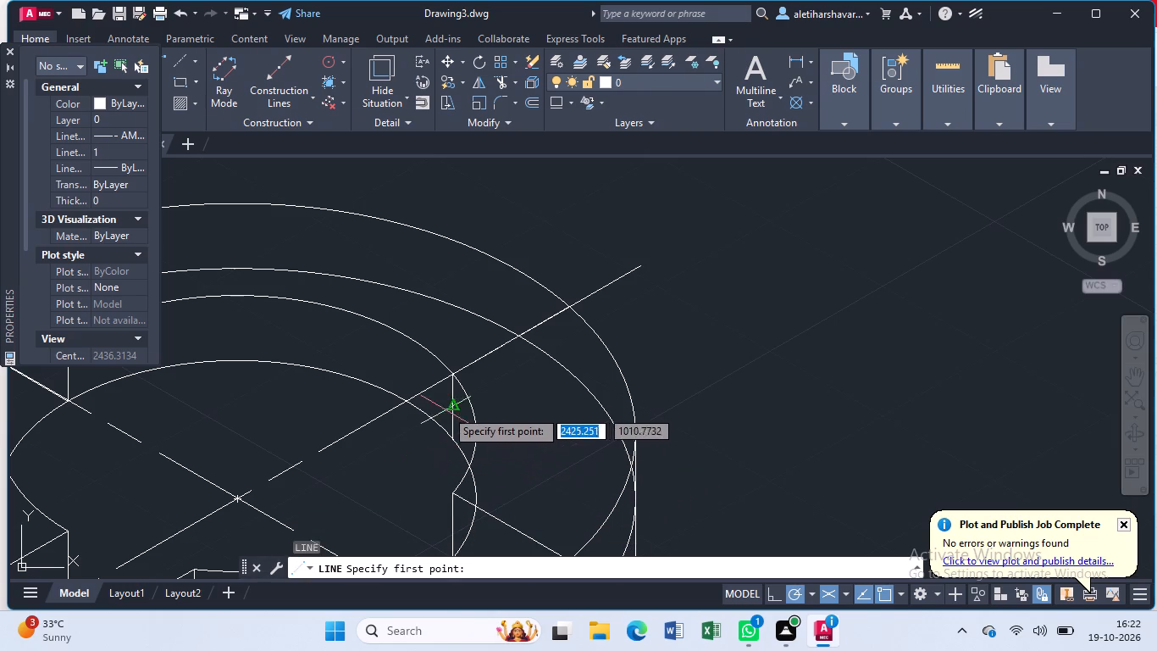
{"action": "left_click", "coordinate": [567, 309]}
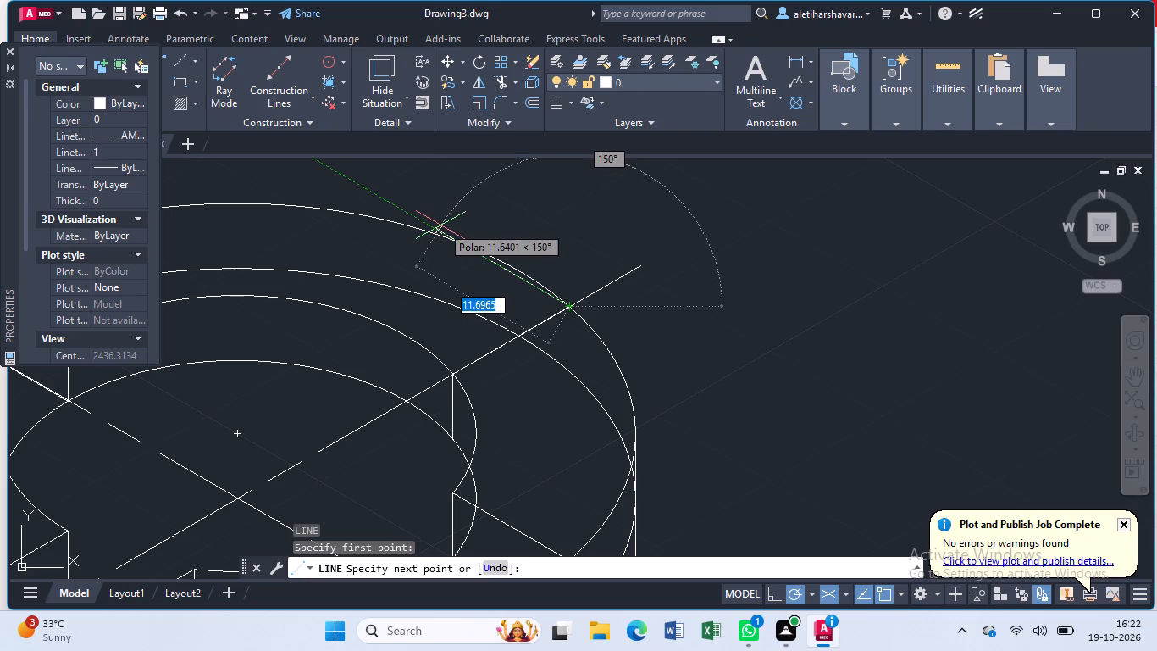
{"action": "type", "text": "10"}
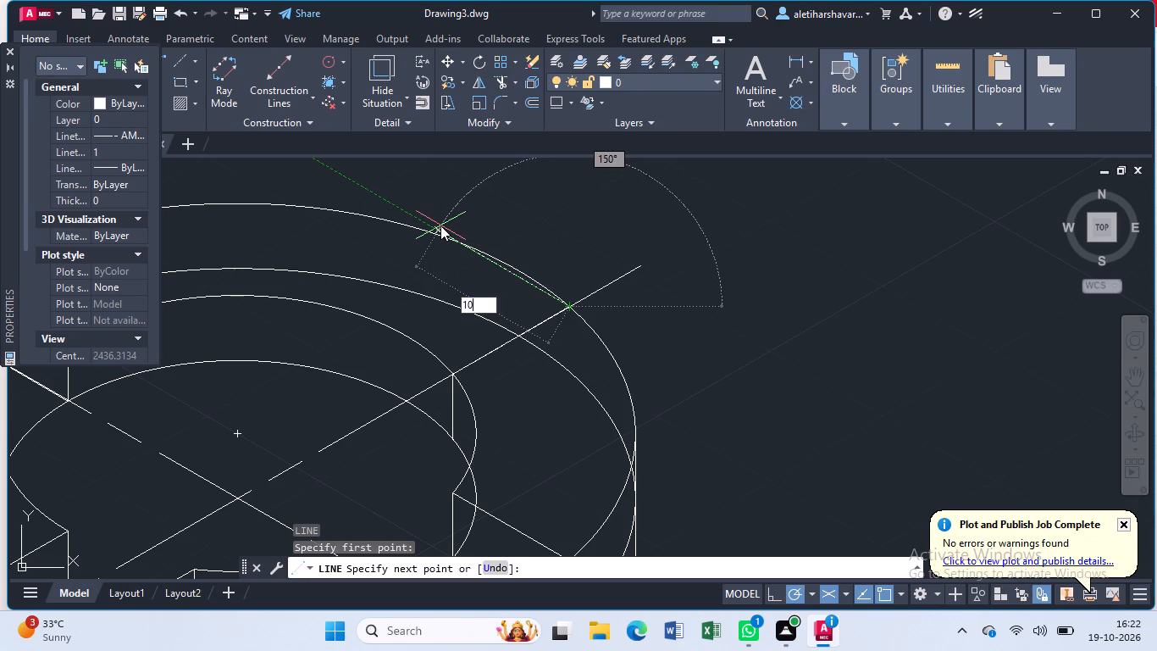
{"action": "key", "text": "Return"}
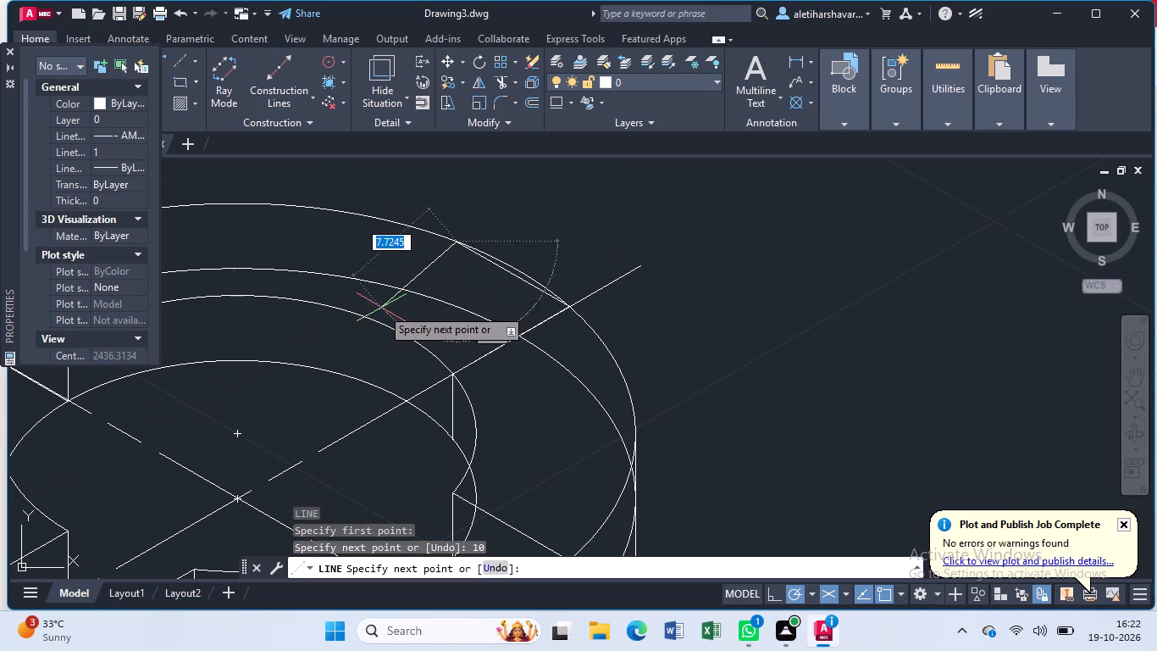
{"action": "left_click", "coordinate": [315, 332]}
{"action": "key", "text": "grave"}
{"action": "key", "text": "Escape"}
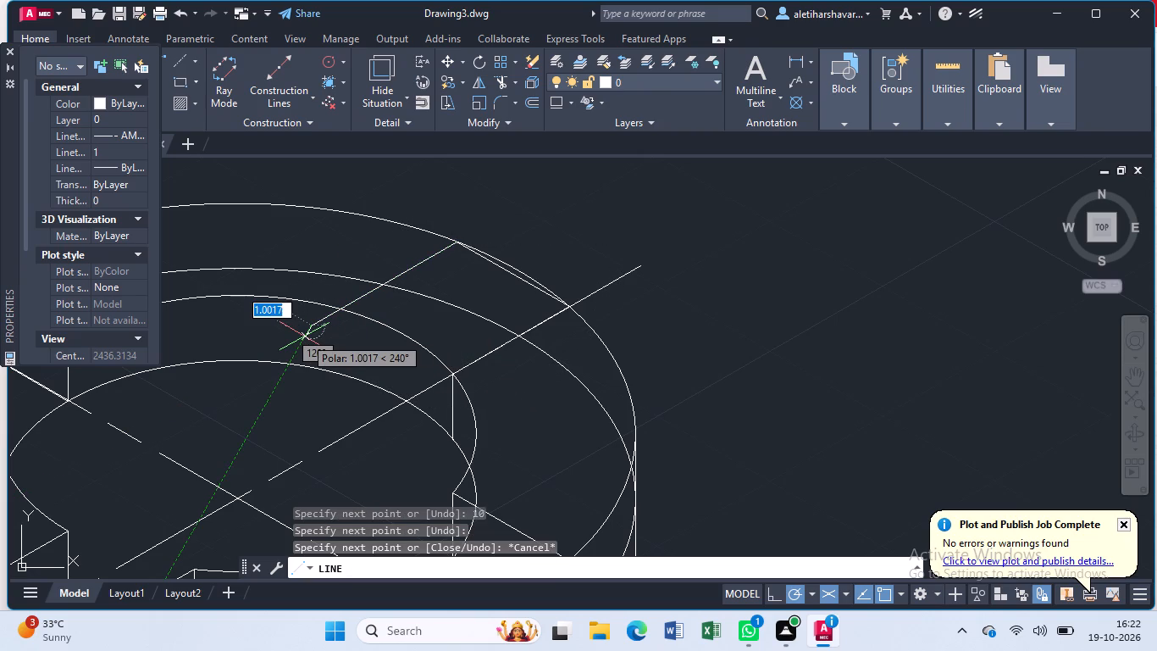
Trim the 210° line's overshoot inside the upper inner ellipse.
{"action": "type", "text": "tr"}
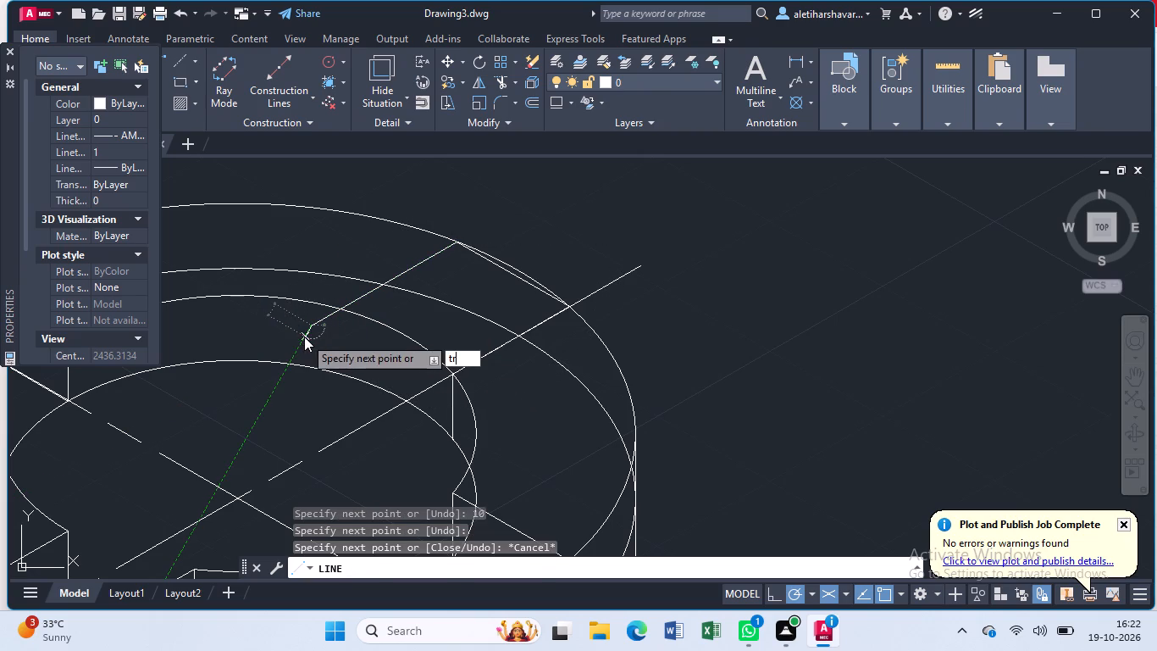
{"action": "key", "text": "Return"}
{"action": "key", "text": "Escape"}
{"action": "type", "text": "tr"}
{"action": "key", "text": "Return"}
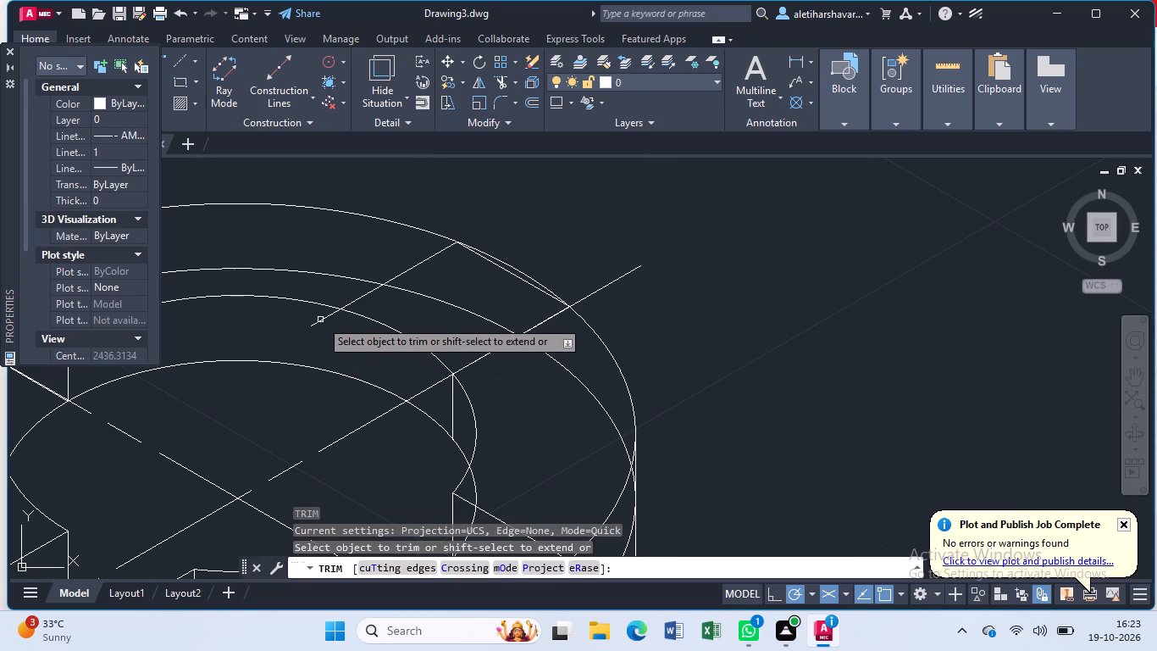
{"action": "left_click", "coordinate": [318, 318]}
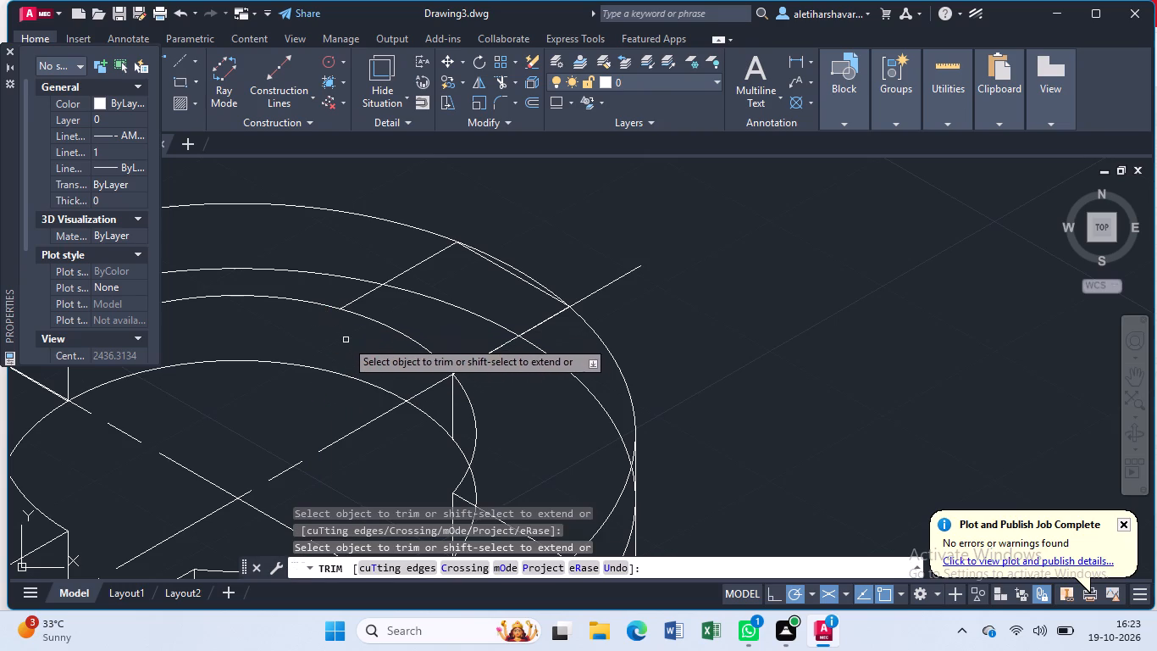
Trim away the 10-long 150° guide line between the centre line and the slot edge.
{"action": "left_click", "coordinate": [505, 271]}
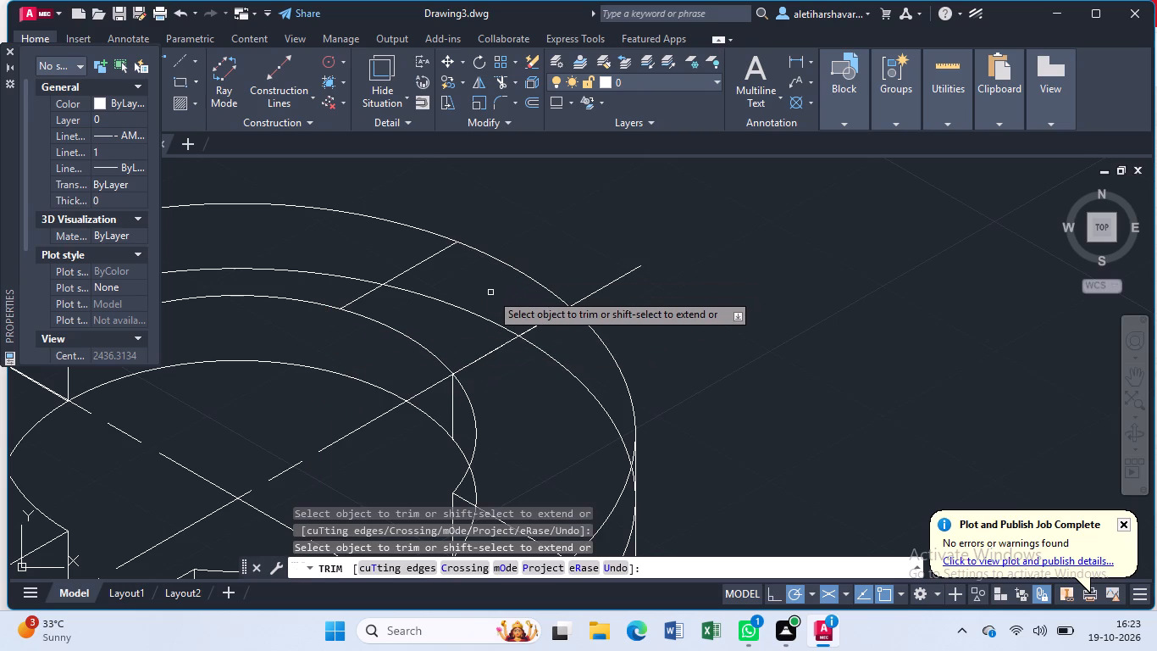
{"action": "key", "text": "Escape"}
Draw a vertical line down from the slot edge's upper inner ellipse endpoint to just past the lower inner ellipse.
{"action": "key", "text": "l"}
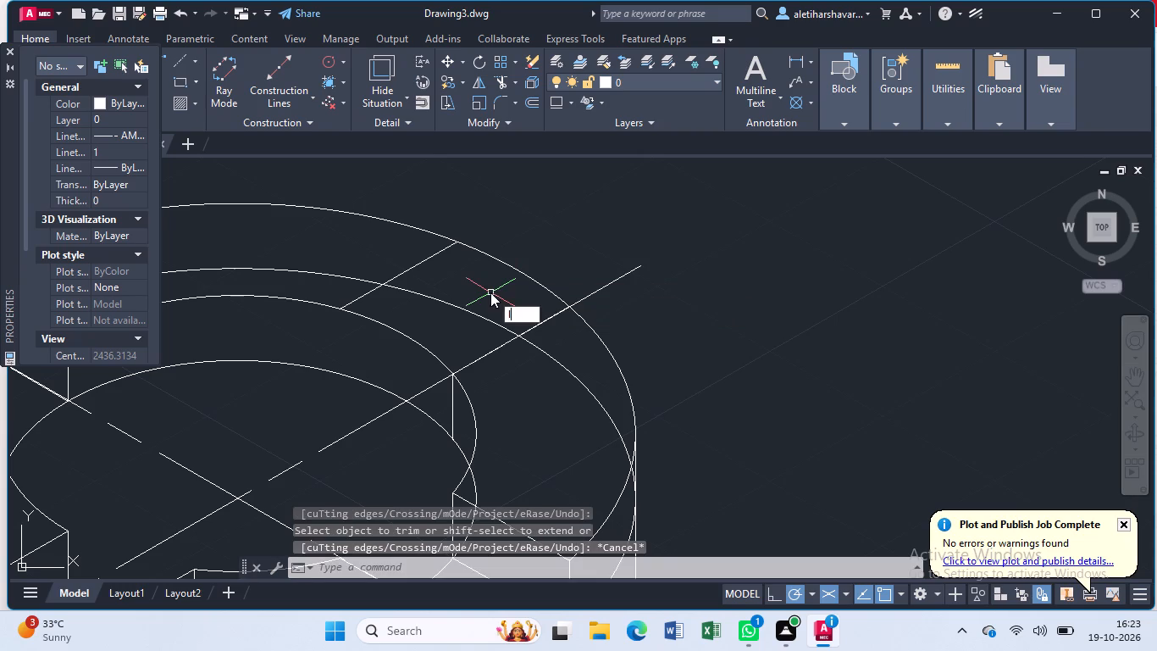
{"action": "key", "text": "Return"}
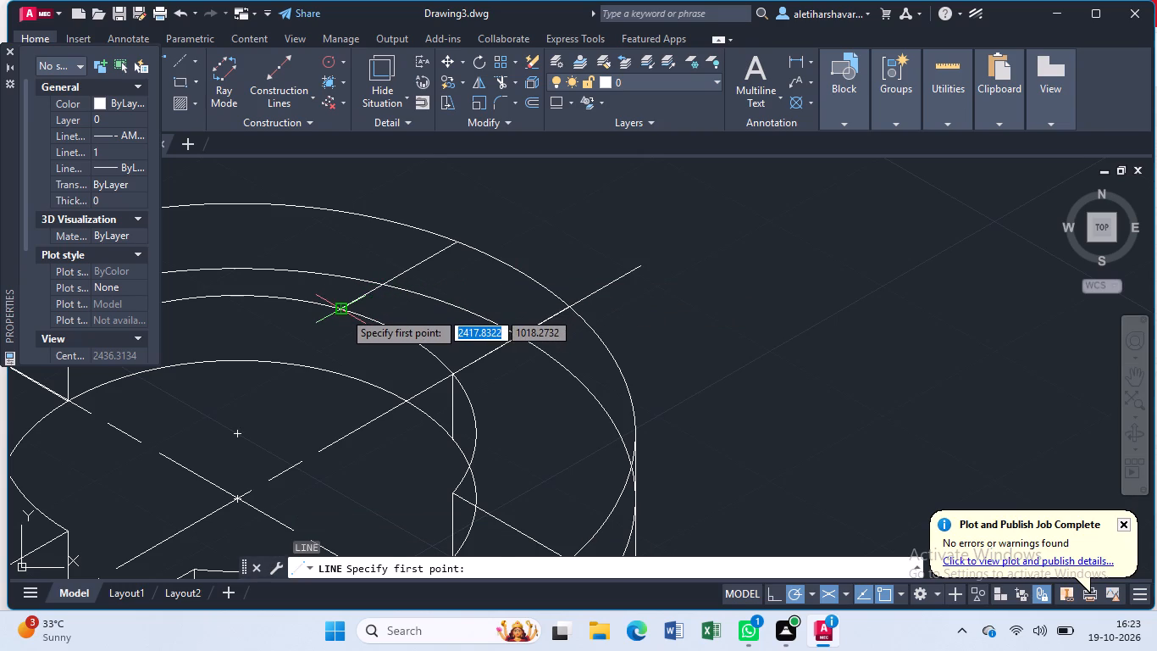
{"action": "left_click", "coordinate": [343, 311]}
{"action": "left_click", "coordinate": [338, 390]}
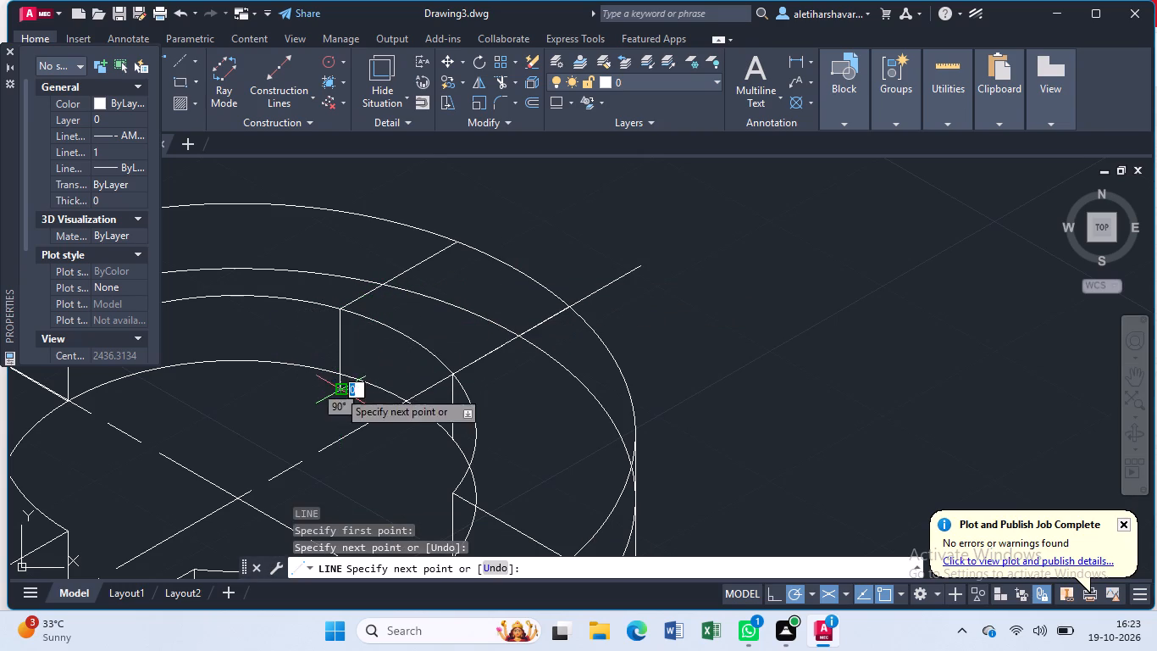
{"action": "key", "text": "Escape"}
Trim the inner vertical line's overshoot and the upper inner and outer ellipse arcs spanning the slot opening.
{"action": "type", "text": "tr"}
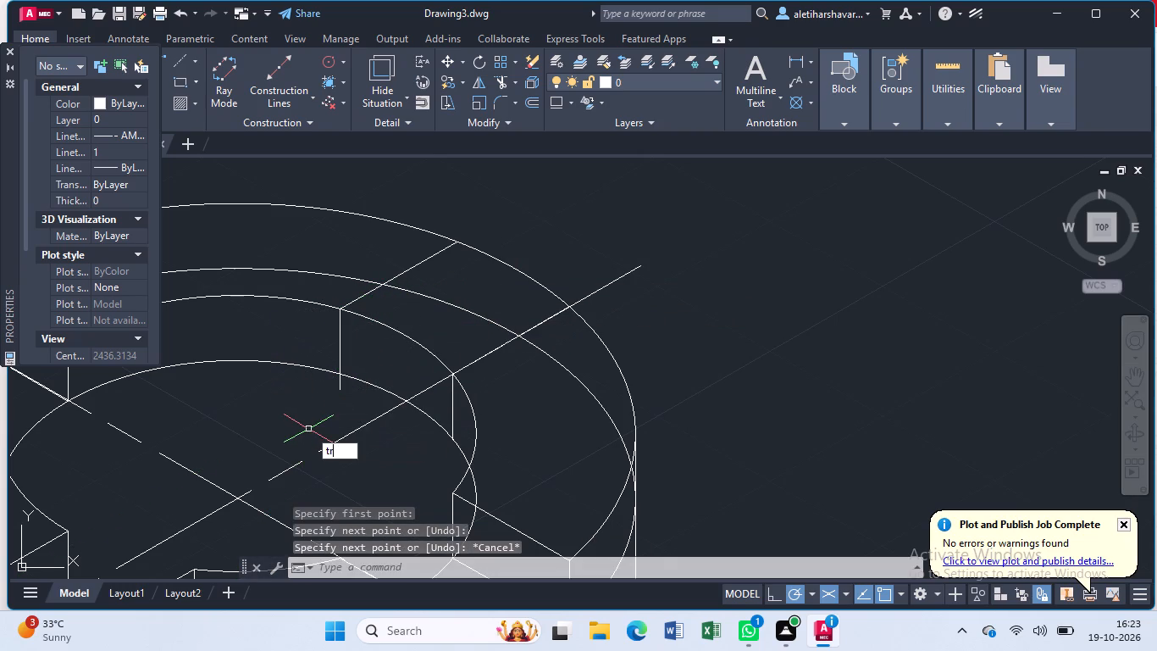
{"action": "key", "text": "Return"}
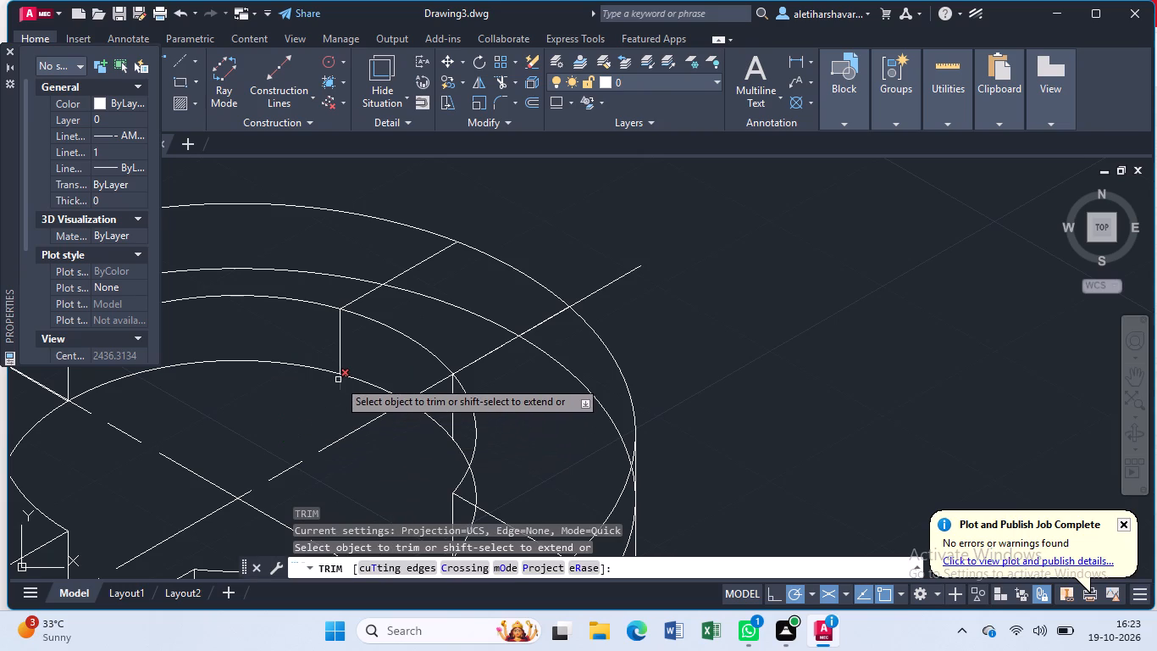
{"action": "left_click", "coordinate": [338, 380]}
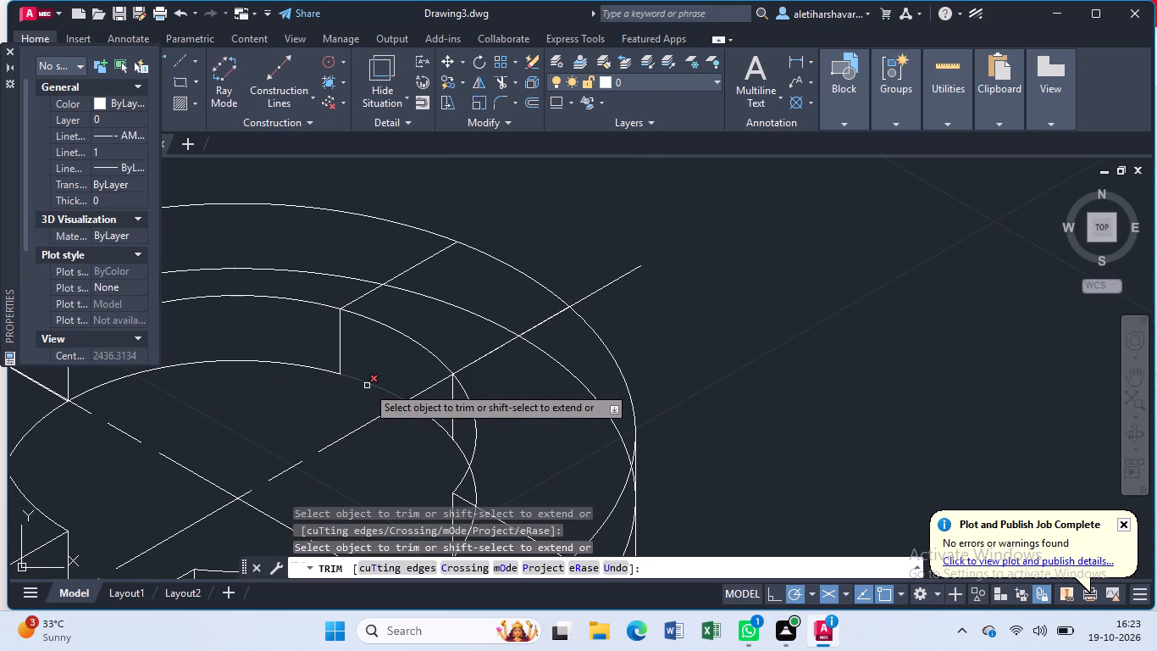
{"action": "left_click", "coordinate": [435, 356]}
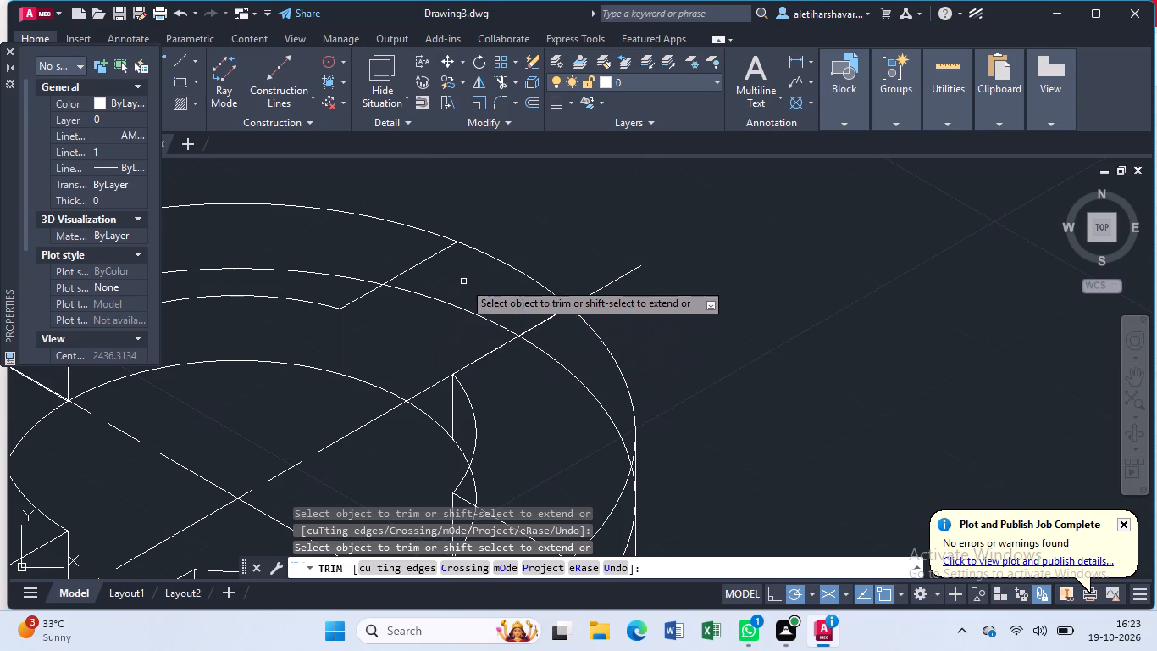
{"action": "left_click", "coordinate": [497, 261]}
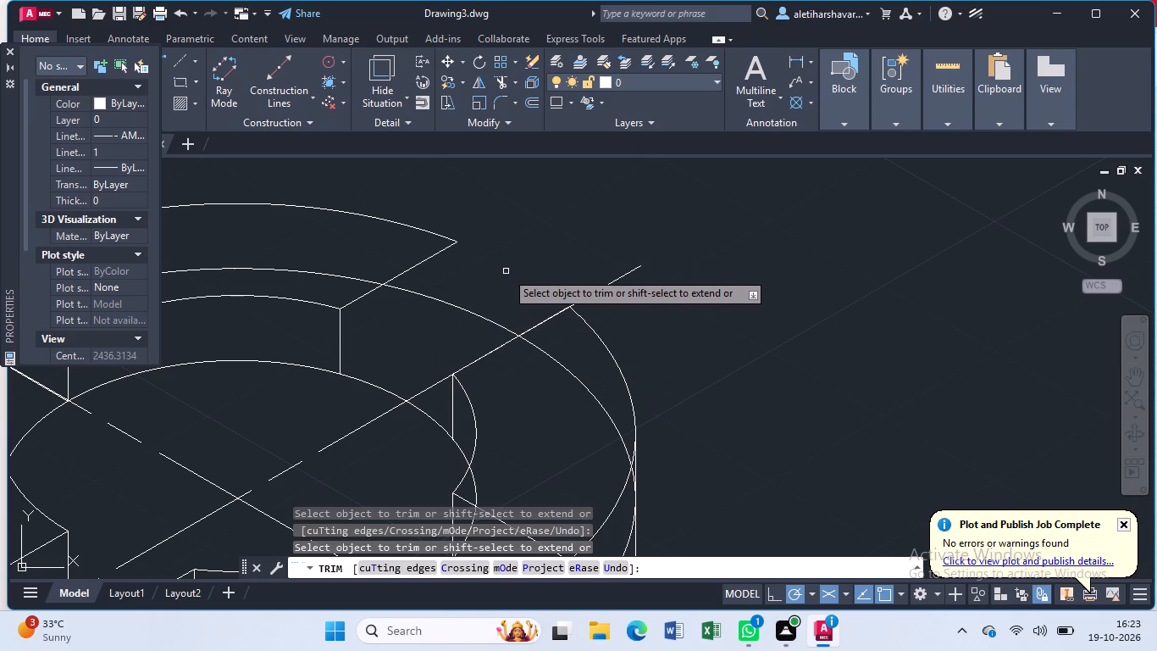
{"action": "key", "text": "Escape"}
Draw a vertical line down from the slot edge's upper outer ellipse endpoint to just past the lower outer ellipse.
{"action": "key", "text": "l"}
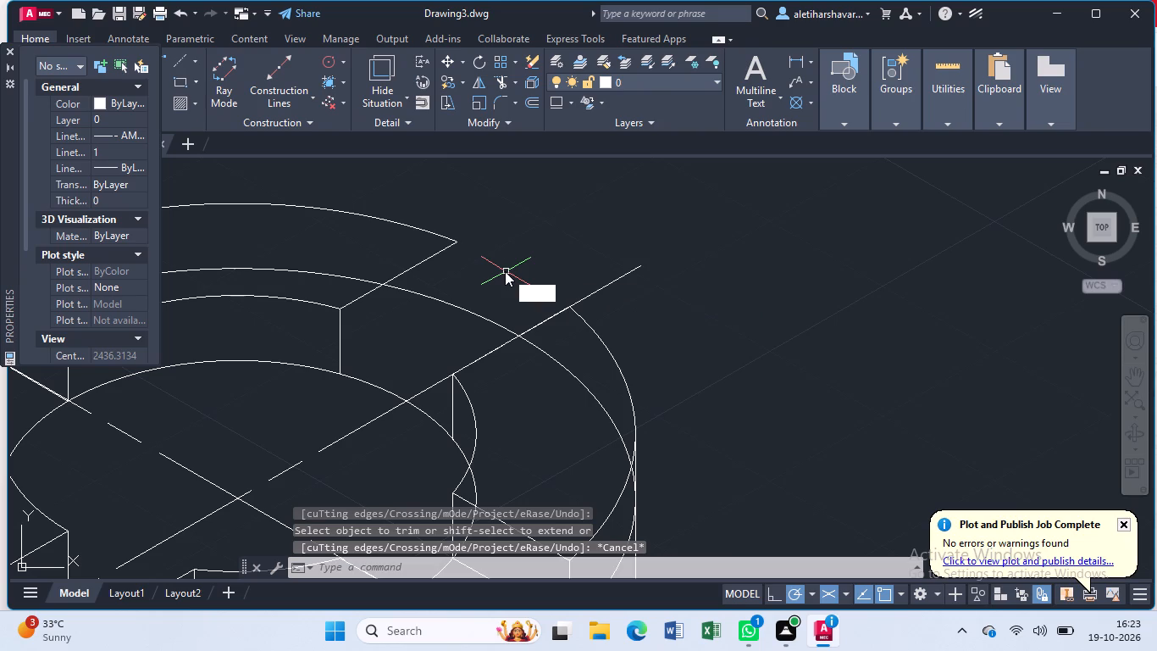
{"action": "key", "text": "Return"}
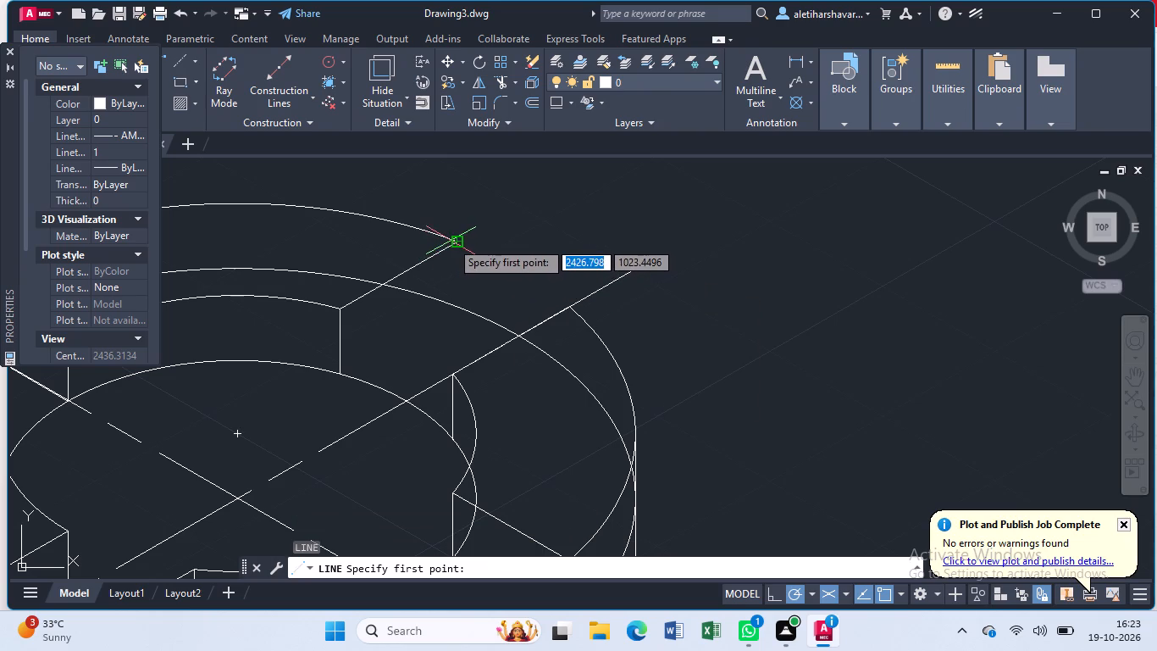
{"action": "left_click", "coordinate": [451, 241]}
{"action": "left_click", "coordinate": [454, 330]}
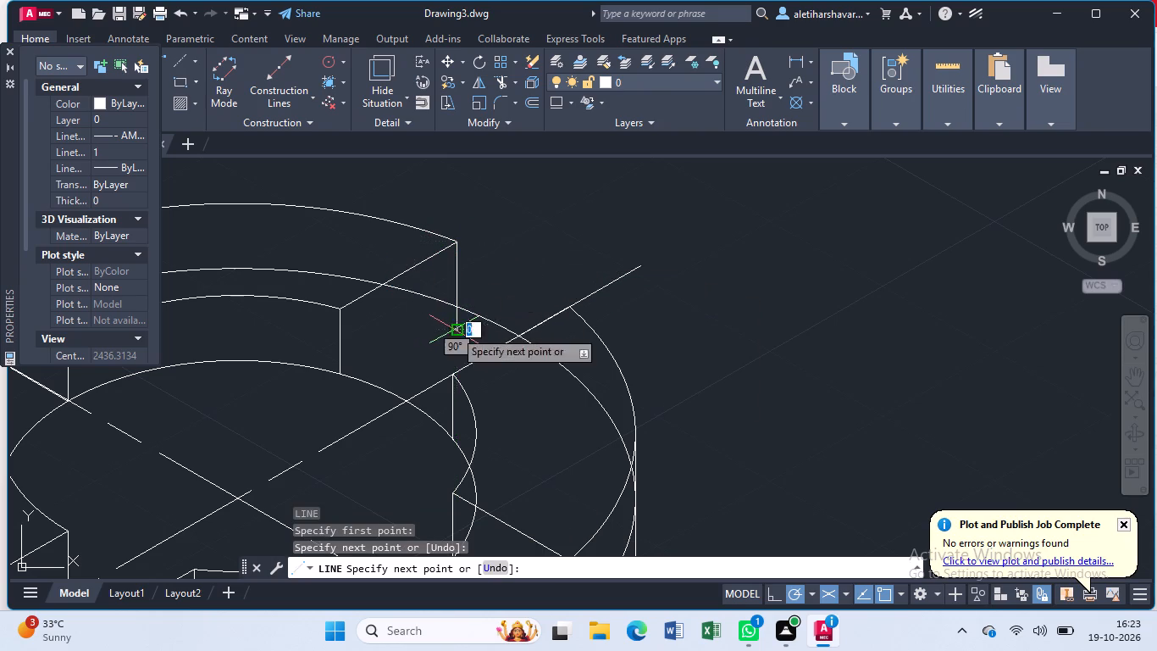
{"action": "key", "text": "Escape"}
Trim the outer vertical line's overshoot and the hidden lower outer ellipse segments behind the cylinder's rear rim block.
{"action": "type", "text": "tr"}
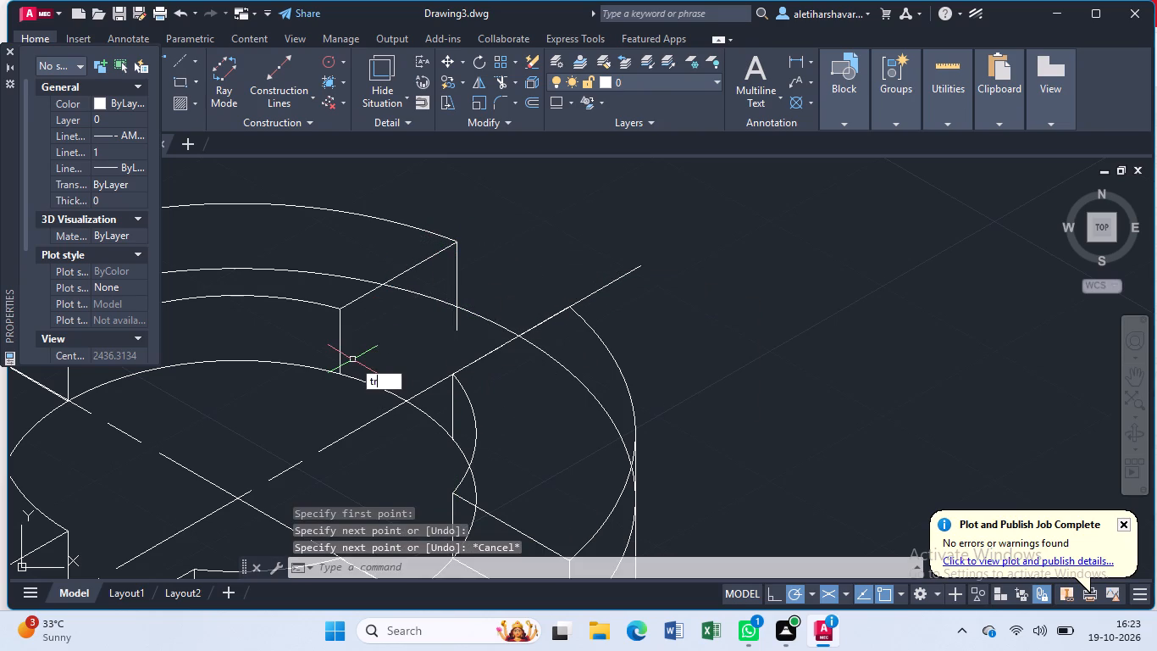
{"action": "key", "text": "Return"}
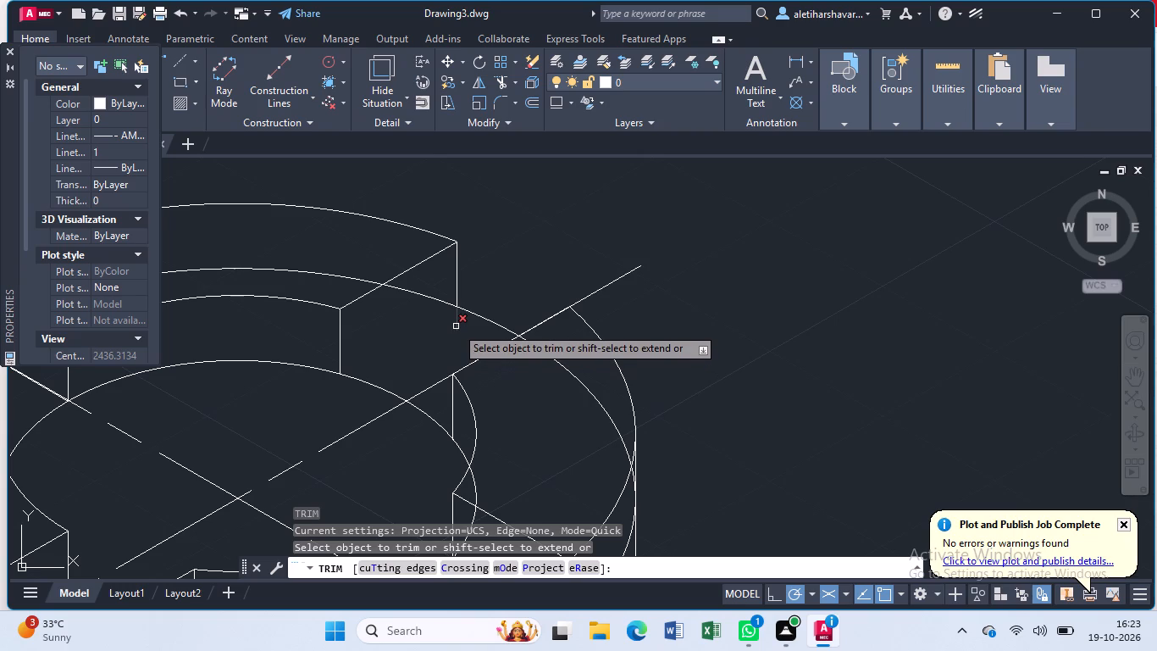
{"action": "left_click", "coordinate": [456, 326]}
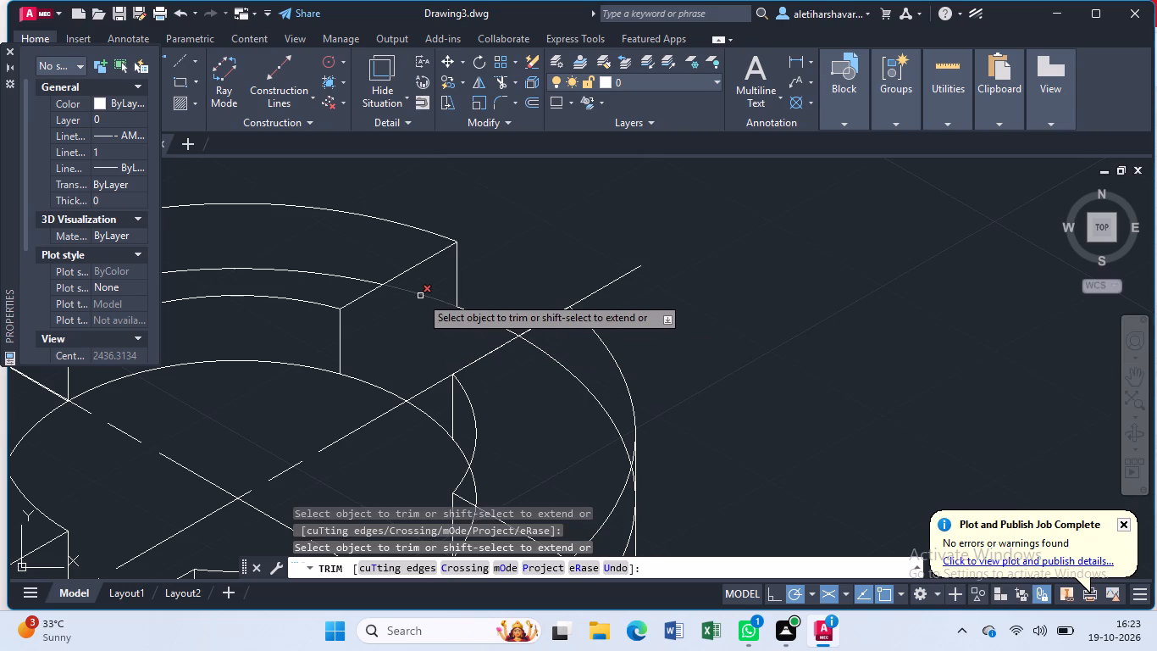
{"action": "left_click", "coordinate": [420, 296]}
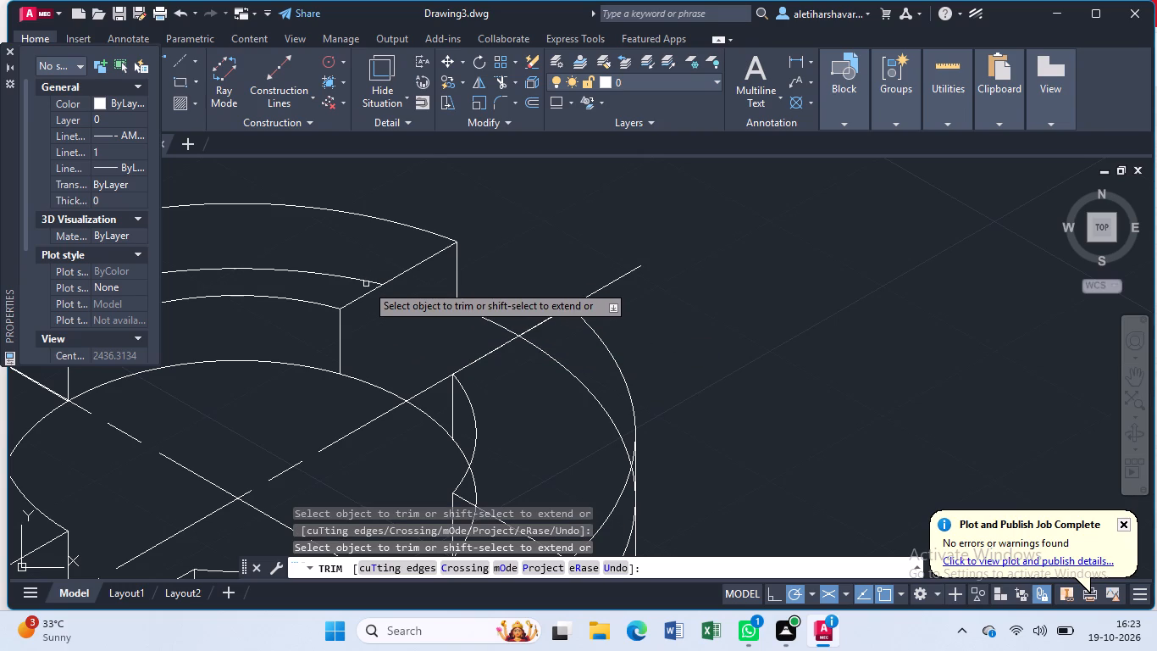
{"action": "left_click", "coordinate": [365, 281]}
{"action": "scroll", "coordinate": [365, 281], "scroll_direction": "down", "scroll_amount": 1}
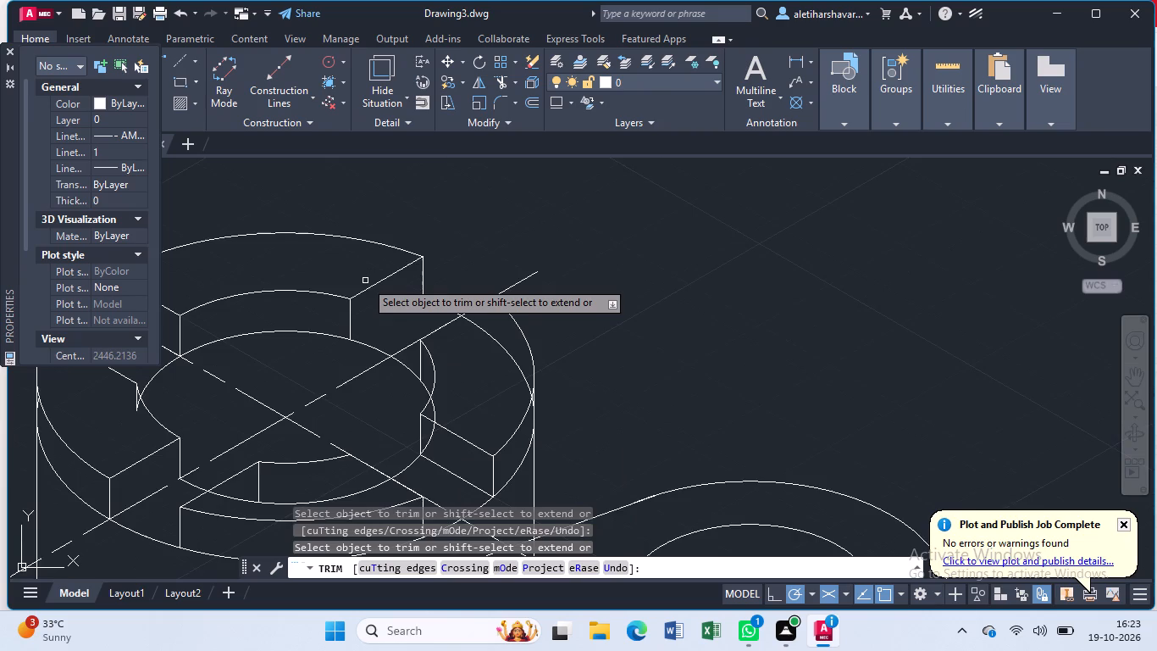
{"action": "scroll", "coordinate": [365, 281], "scroll_direction": "down", "scroll_amount": 1}
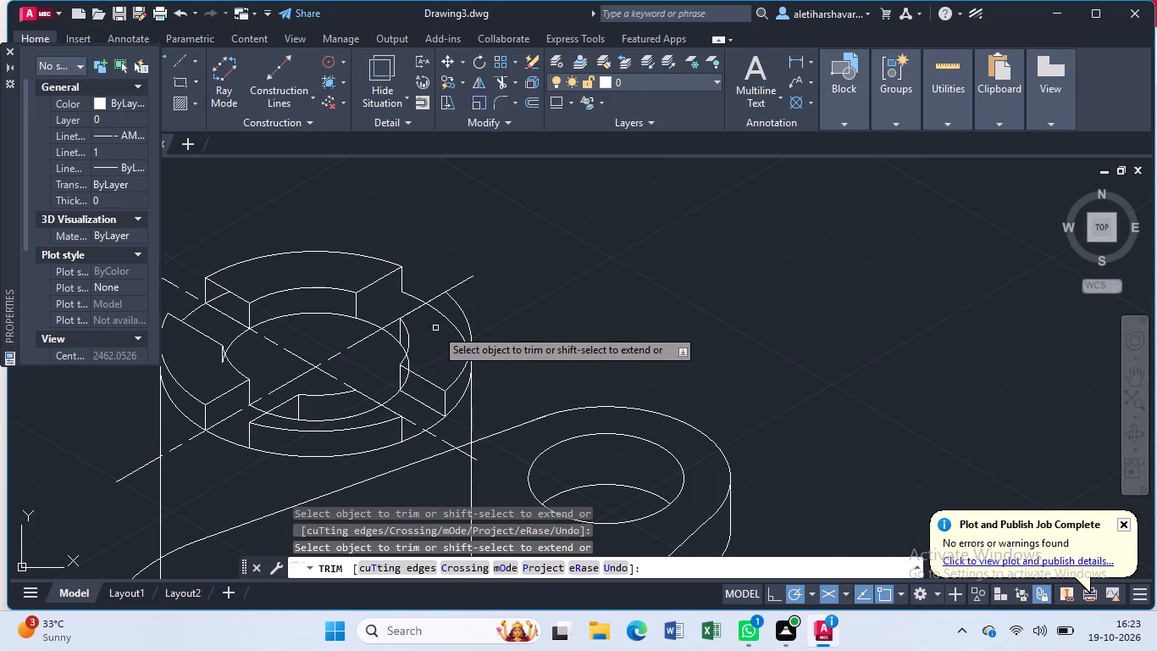
{"action": "key", "text": "Escape"}
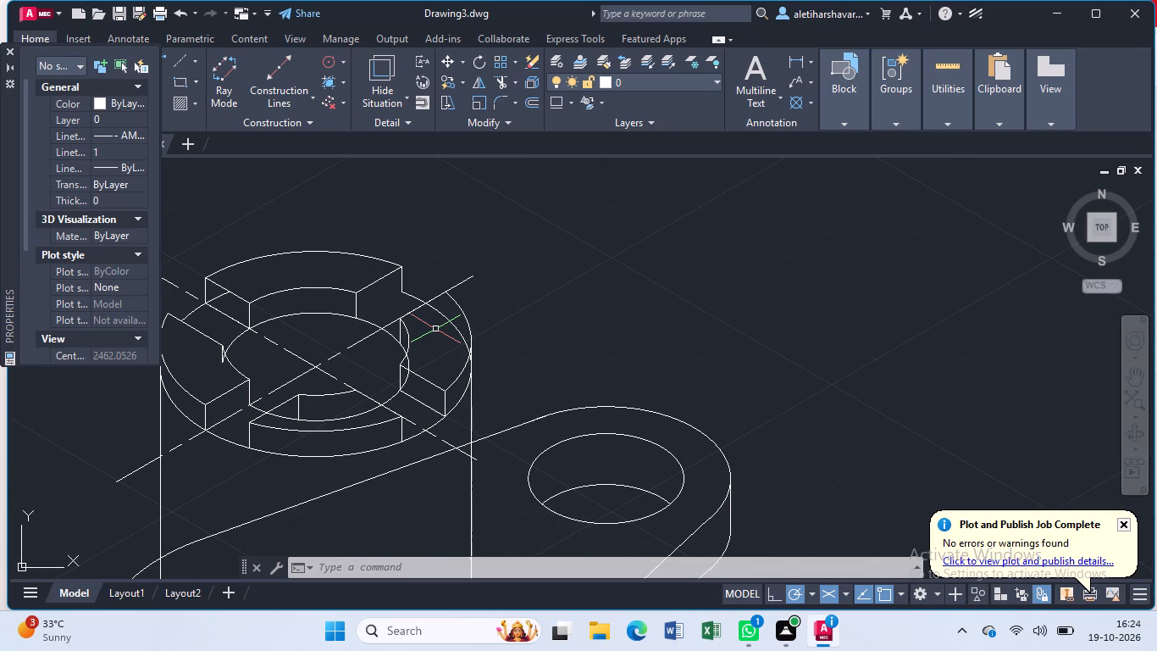
Trim the remaining hidden lower ellipse segments and surplus vertical slot-edge pieces around the cylinder top and its bore.
{"action": "type", "text": "tr"}
{"action": "key", "text": "Return"}
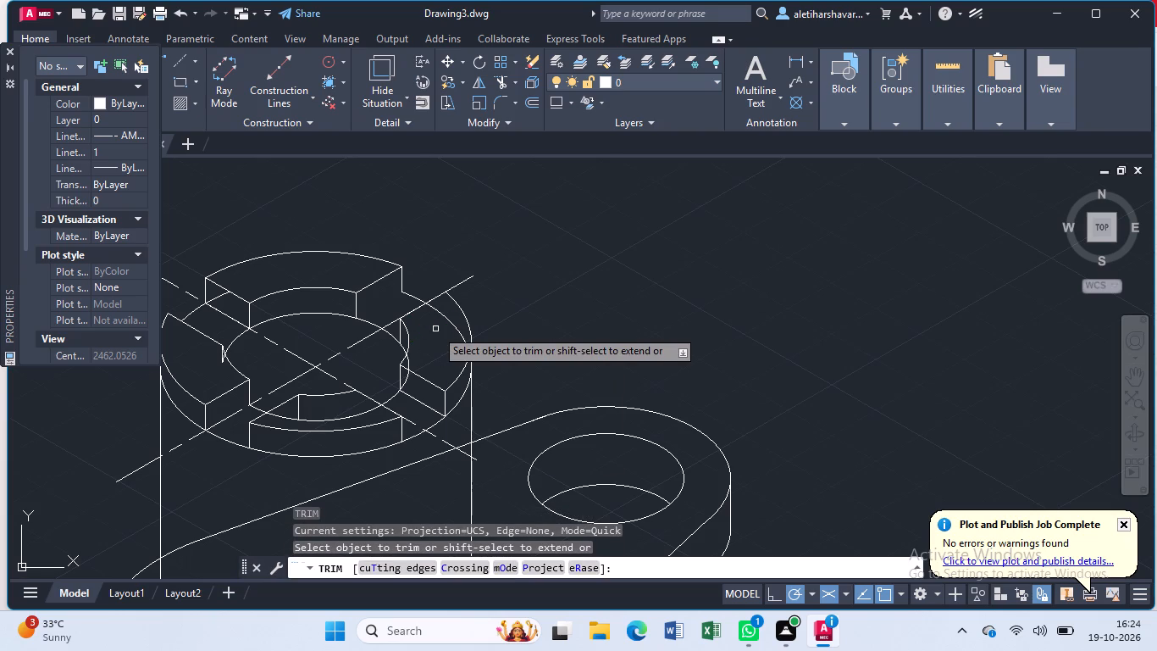
{"action": "left_click", "coordinate": [447, 316]}
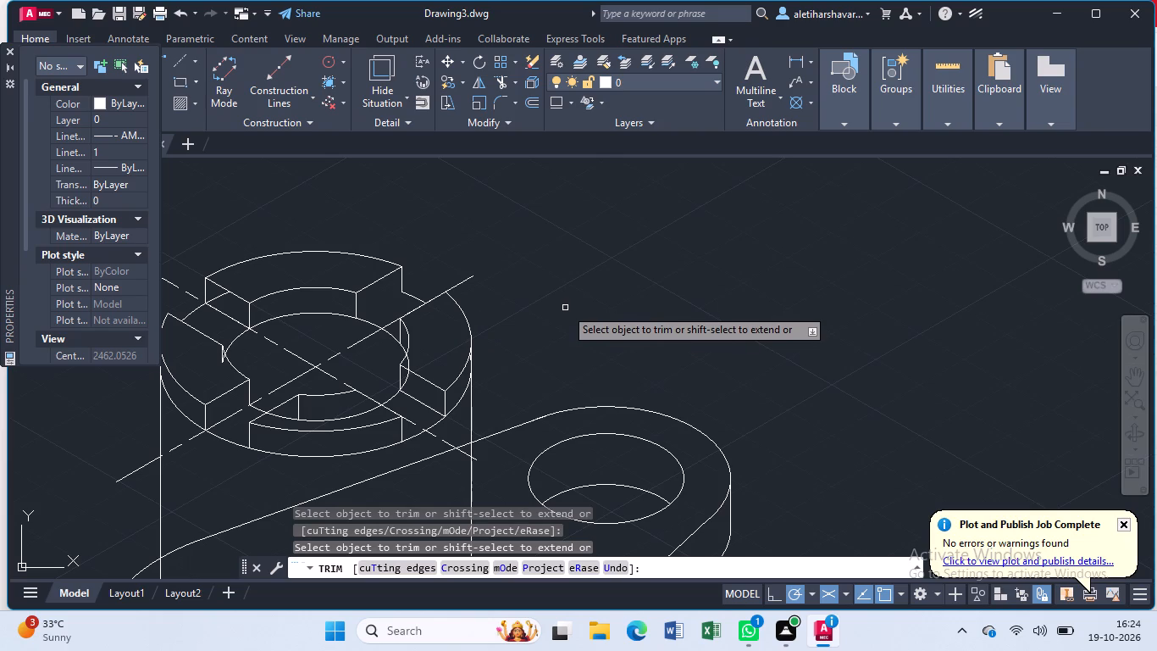
{"action": "left_click", "coordinate": [410, 364]}
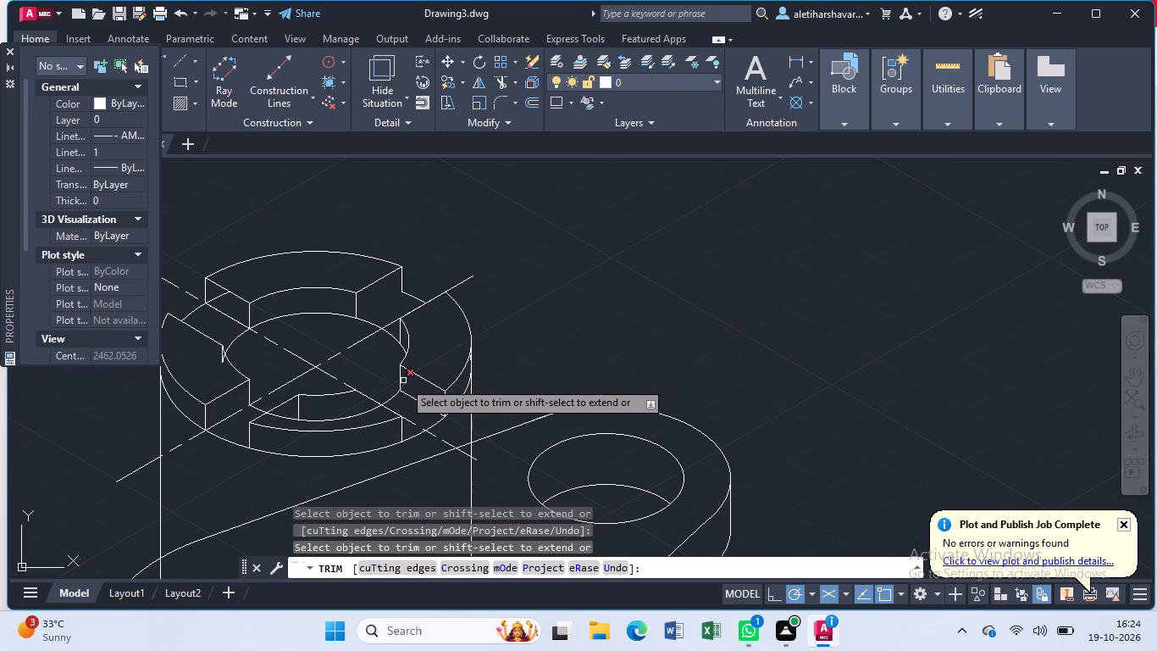
{"action": "left_click", "coordinate": [405, 382]}
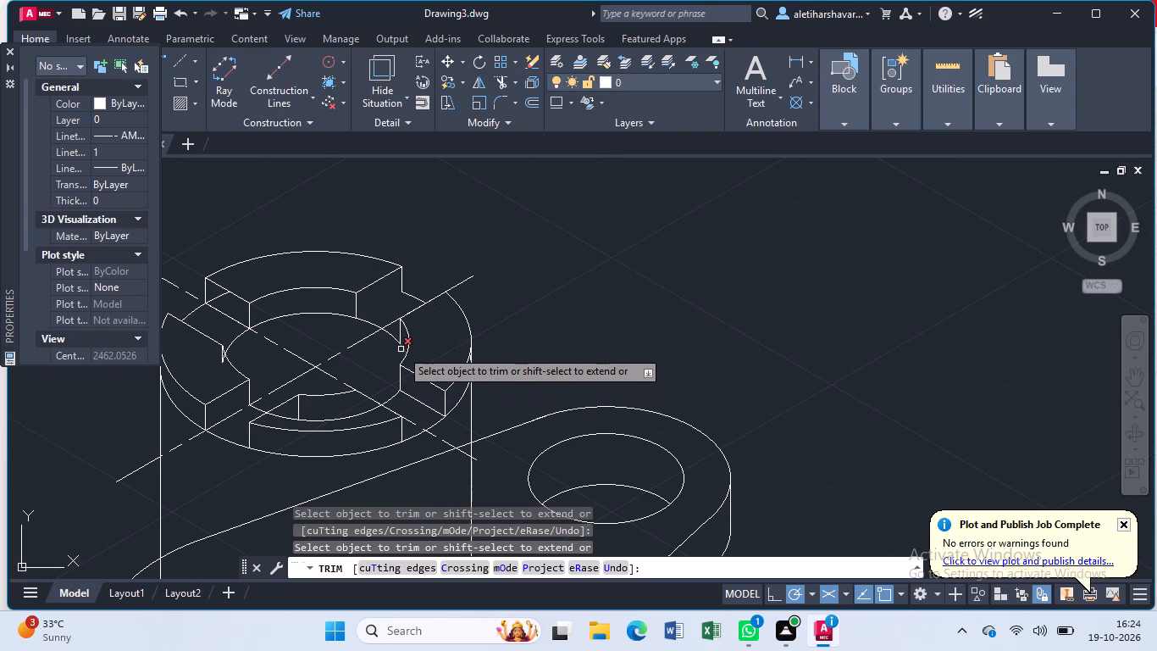
{"action": "left_click", "coordinate": [401, 349]}
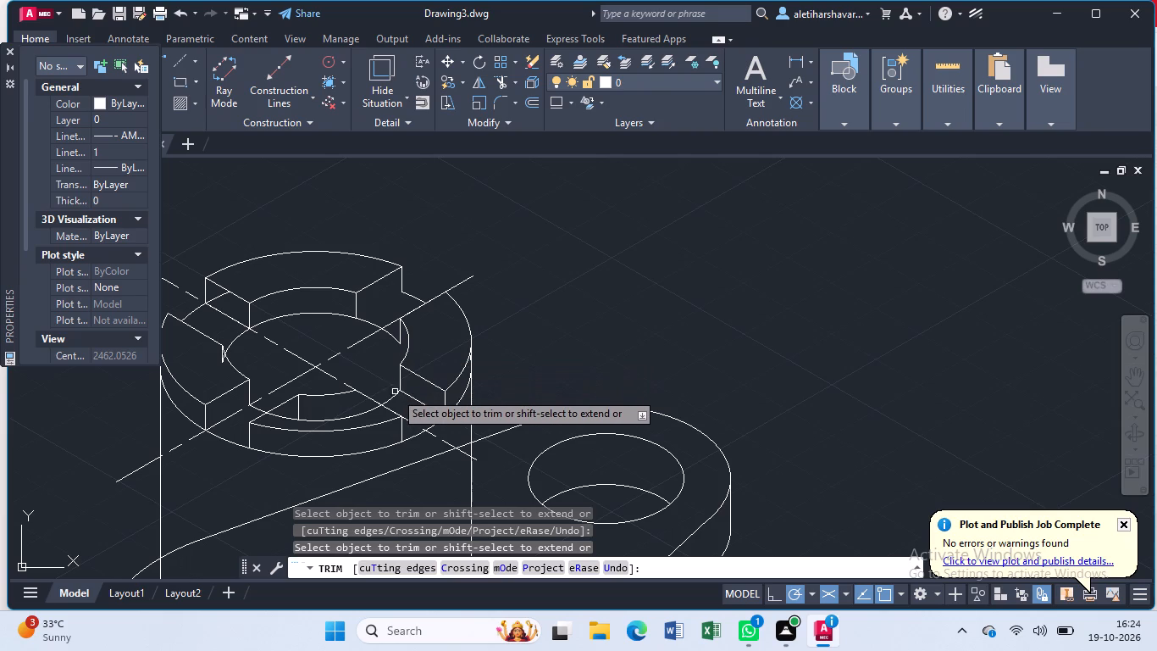
{"action": "left_click", "coordinate": [357, 414]}
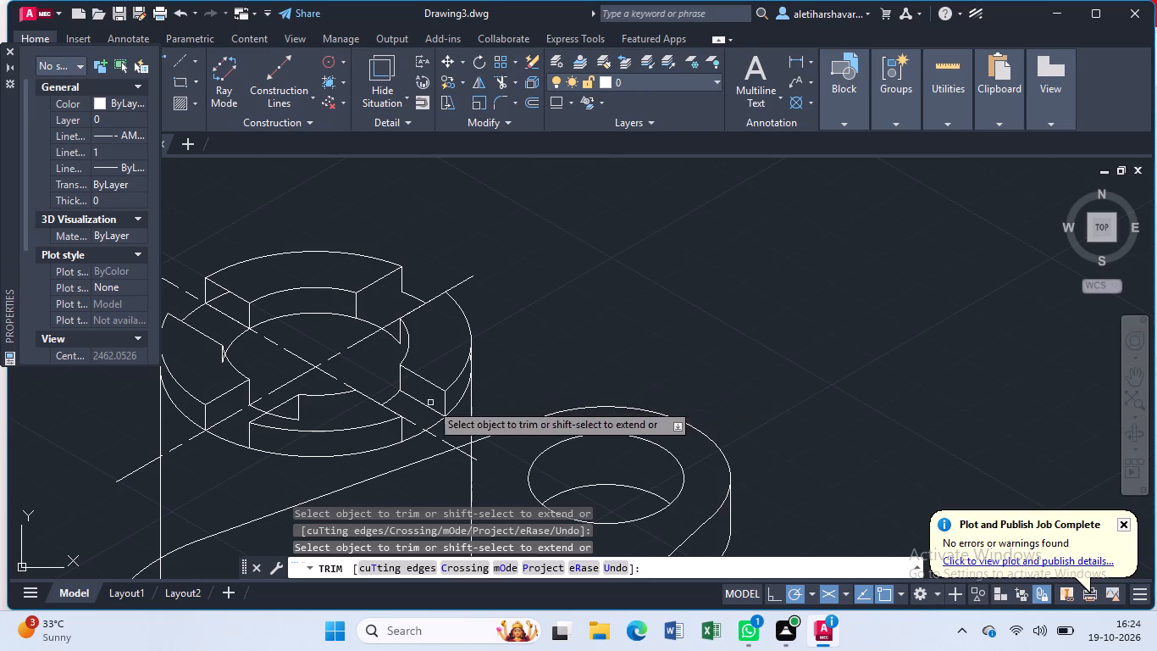
{"action": "left_click", "coordinate": [298, 411]}
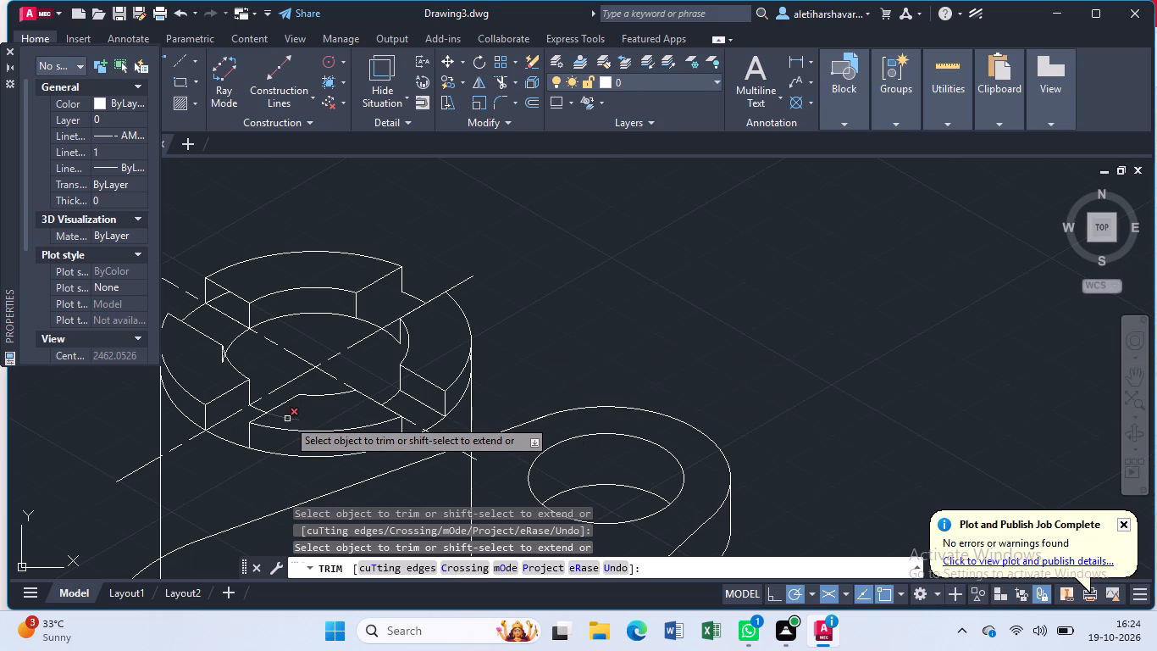
{"action": "left_click", "coordinate": [287, 419]}
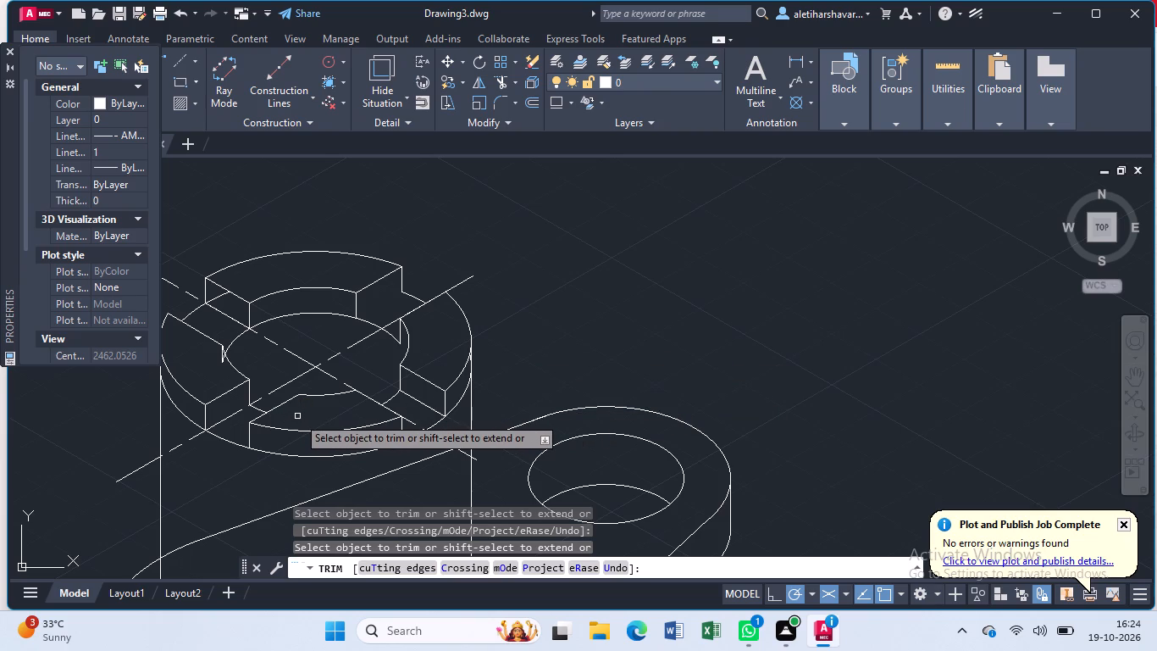
{"action": "left_click", "coordinate": [221, 359]}
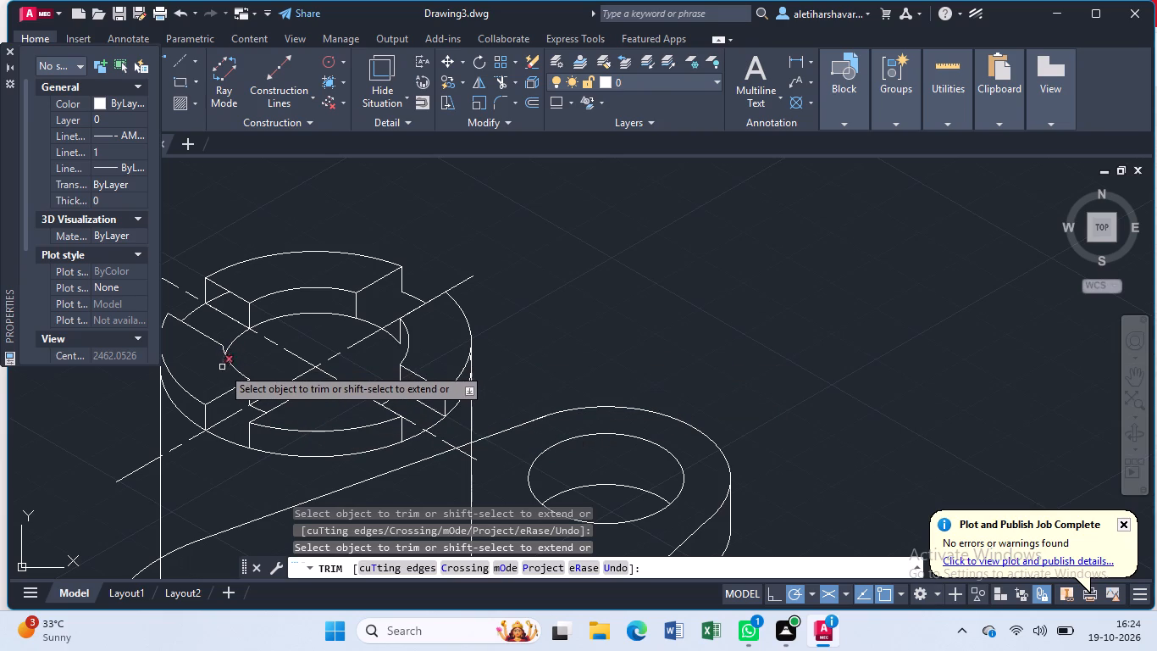
{"action": "left_click", "coordinate": [220, 362]}
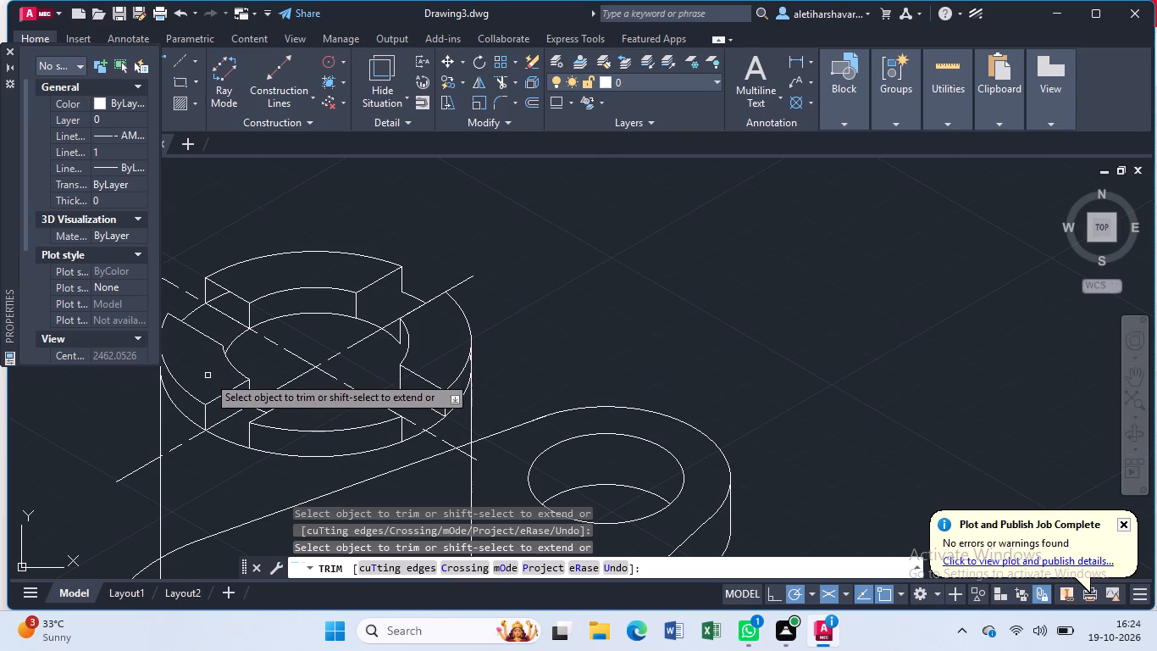
{"action": "key", "text": "Escape"}
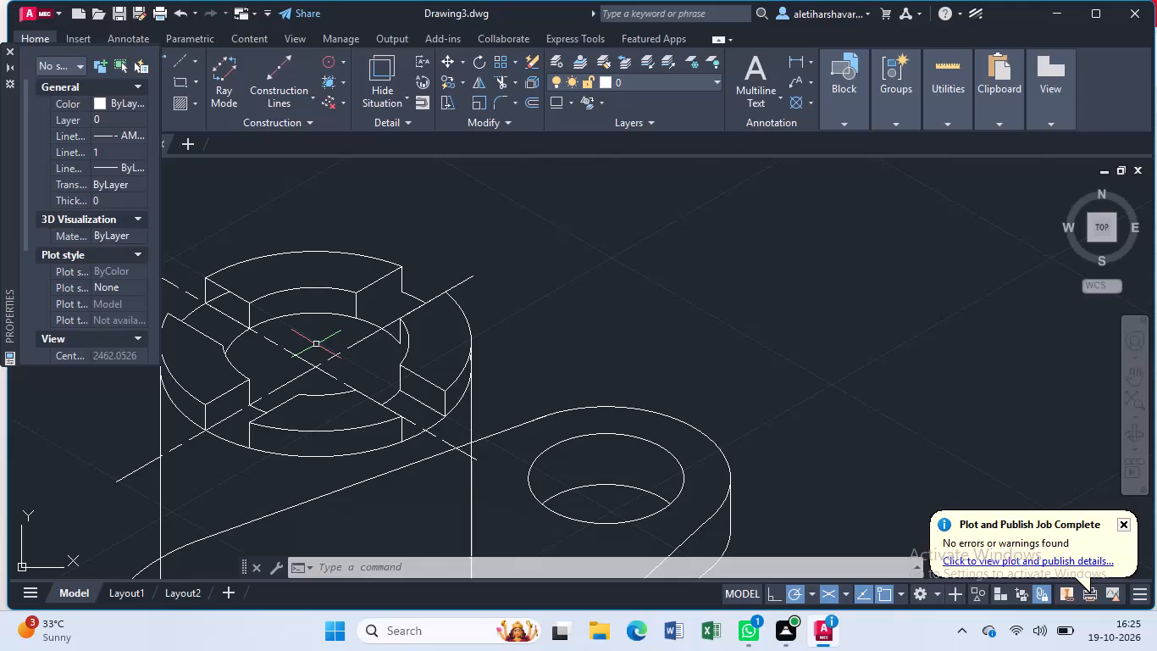
Set the current linetype to the first solid option in the object properties, and close the properties palette.
{"action": "left_click", "coordinate": [138, 135]}
{"action": "left_click", "coordinate": [138, 135]}
{"action": "scroll", "coordinate": [128, 159], "scroll_direction": "up", "scroll_amount": 2}
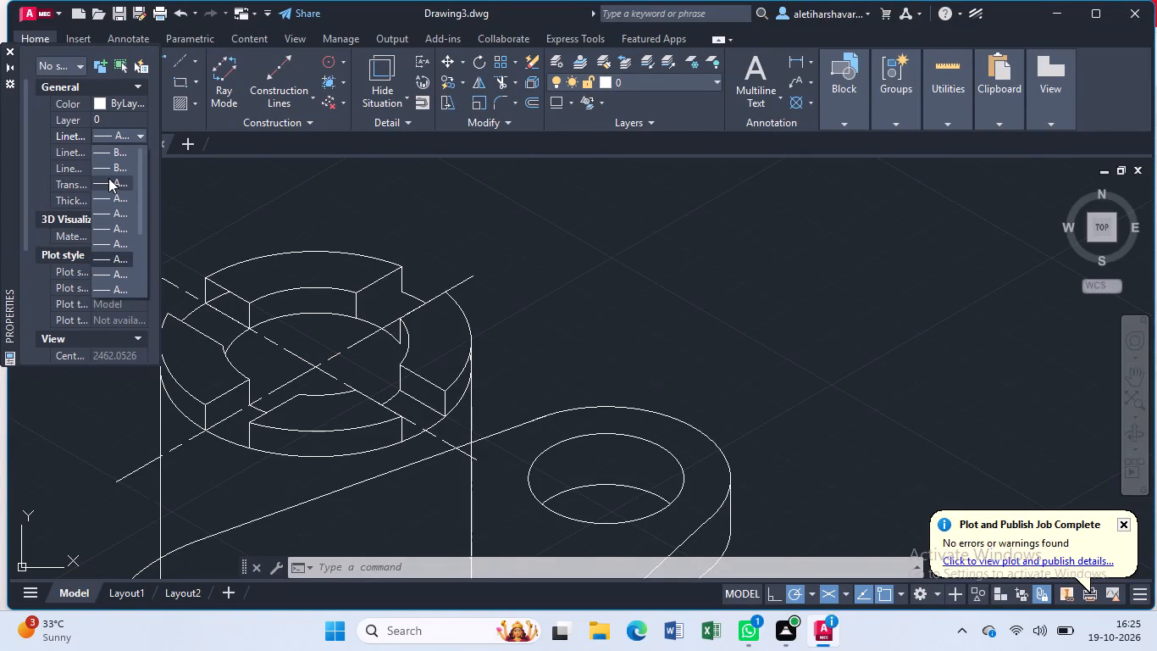
{"action": "scroll", "coordinate": [111, 183], "scroll_direction": "up", "scroll_amount": 4}
{"action": "left_click", "coordinate": [115, 152]}
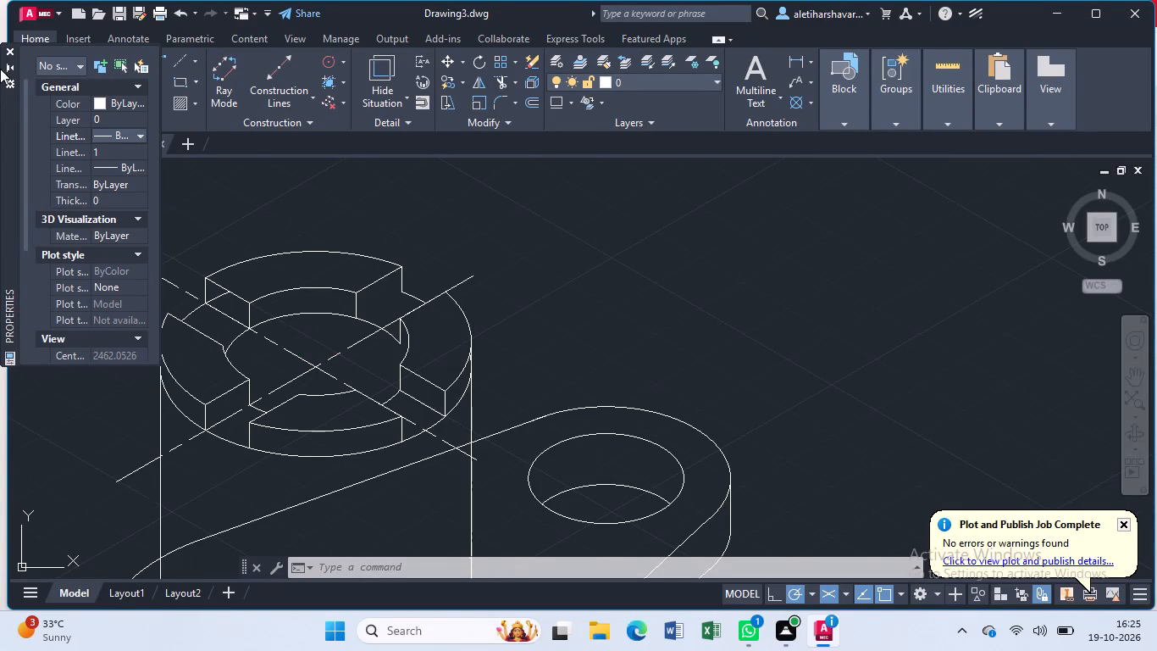
{"action": "left_click", "coordinate": [11, 53]}
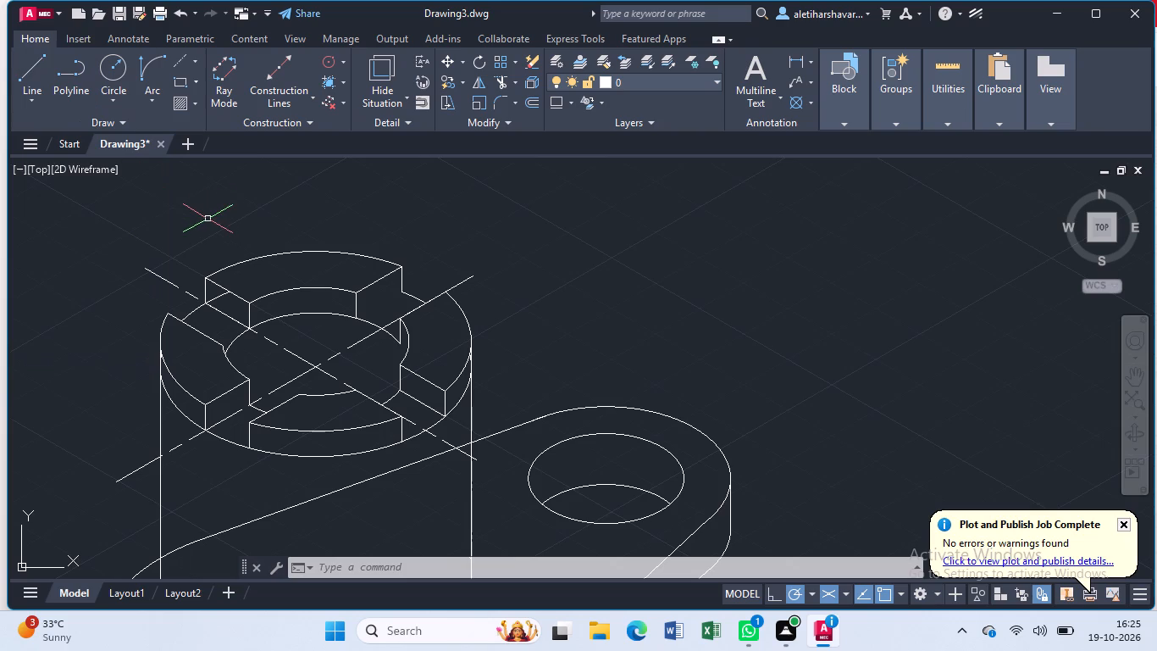
Trim the lower outer ellipse segments below the cylinder's rim blocks and the leftover piece beside the cylinder's outer vertical edge.
{"action": "scroll", "coordinate": [208, 219], "scroll_direction": "down", "scroll_amount": 1}
{"action": "scroll", "coordinate": [208, 219], "scroll_direction": "up", "scroll_amount": 1}
{"action": "type", "text": "tr"}
{"action": "key", "text": "Return"}
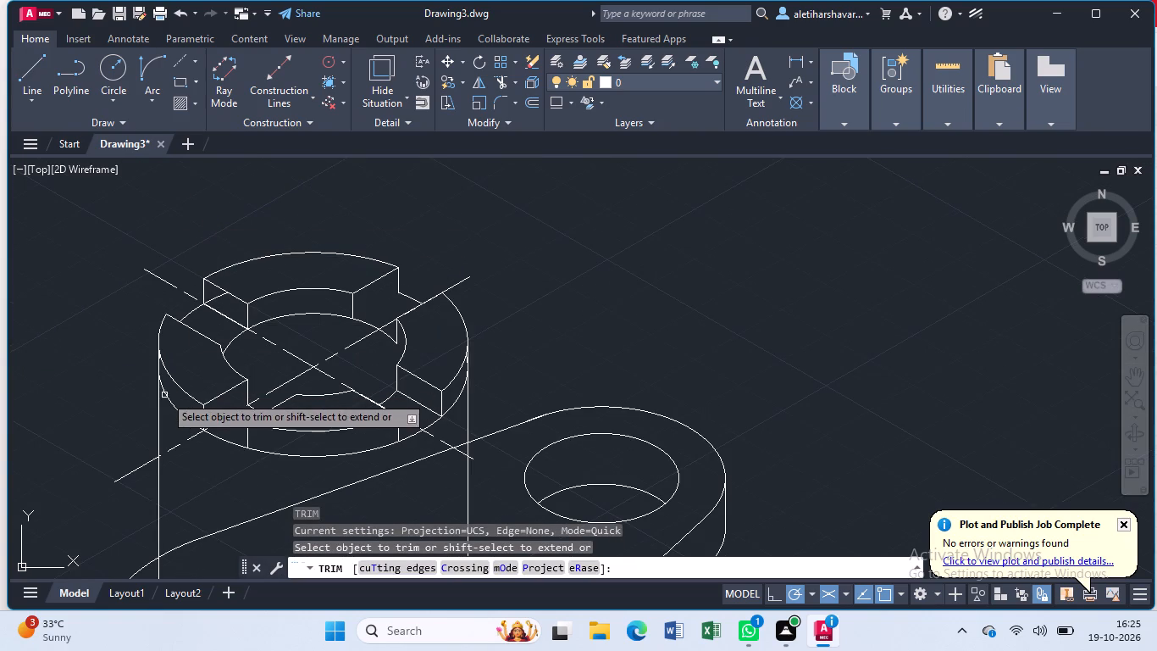
{"action": "left_click", "coordinate": [165, 398]}
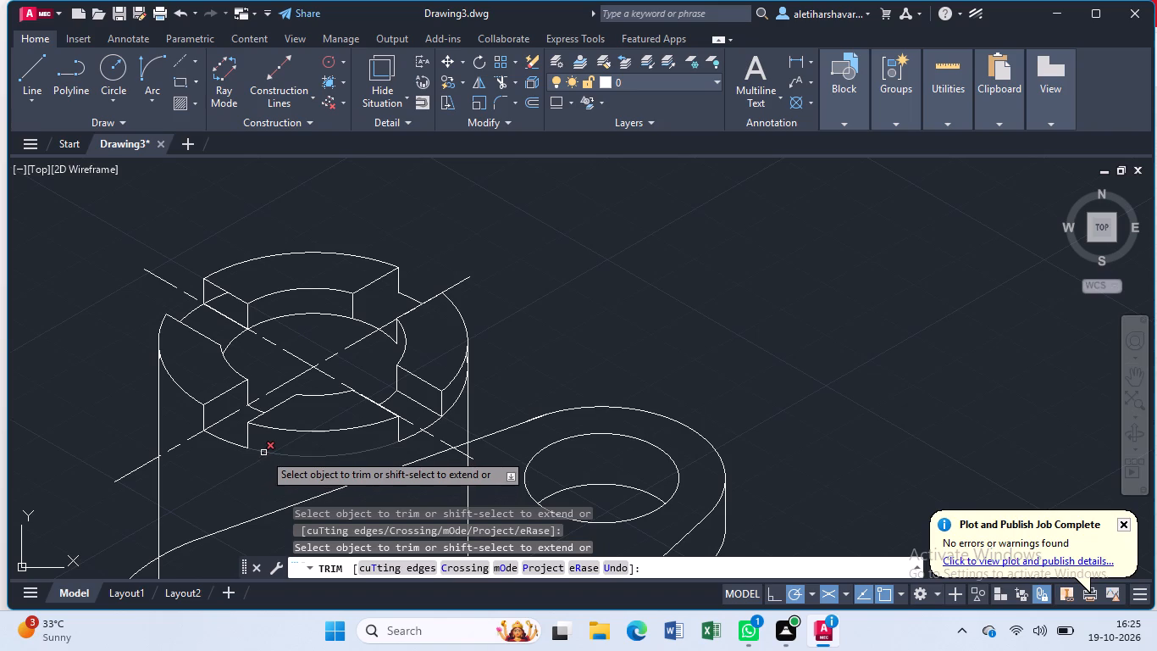
{"action": "left_click", "coordinate": [263, 453]}
{"action": "left_click", "coordinate": [455, 402]}
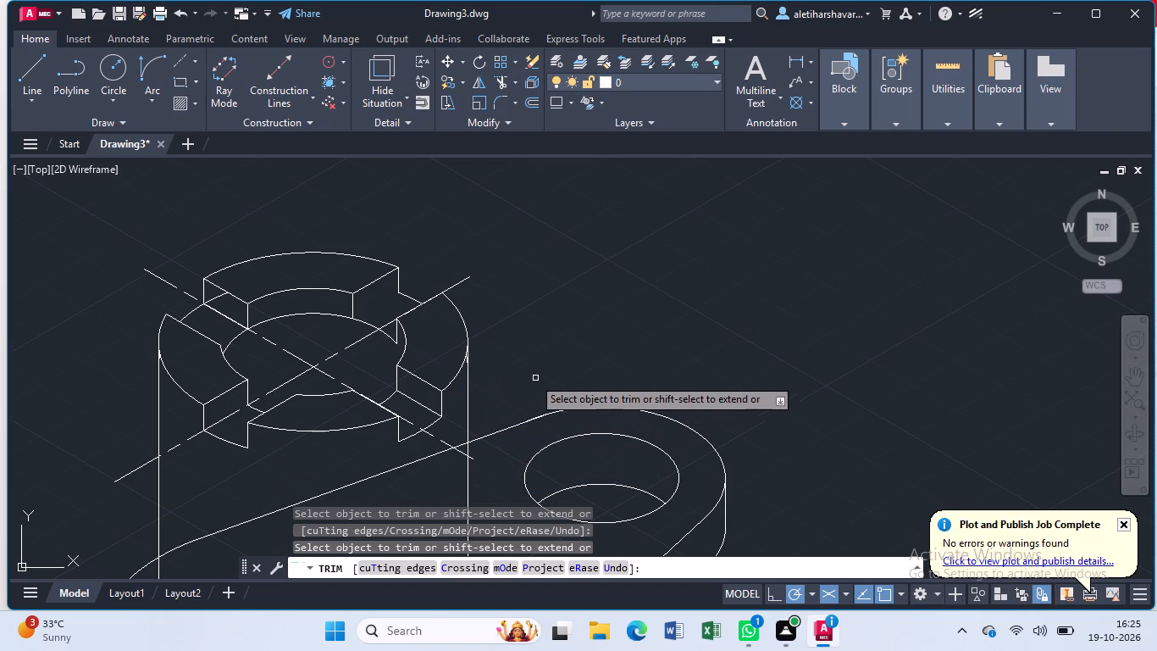
{"action": "scroll", "coordinate": [511, 366], "scroll_direction": "up", "scroll_amount": 2}
{"action": "left_click", "coordinate": [390, 351]}
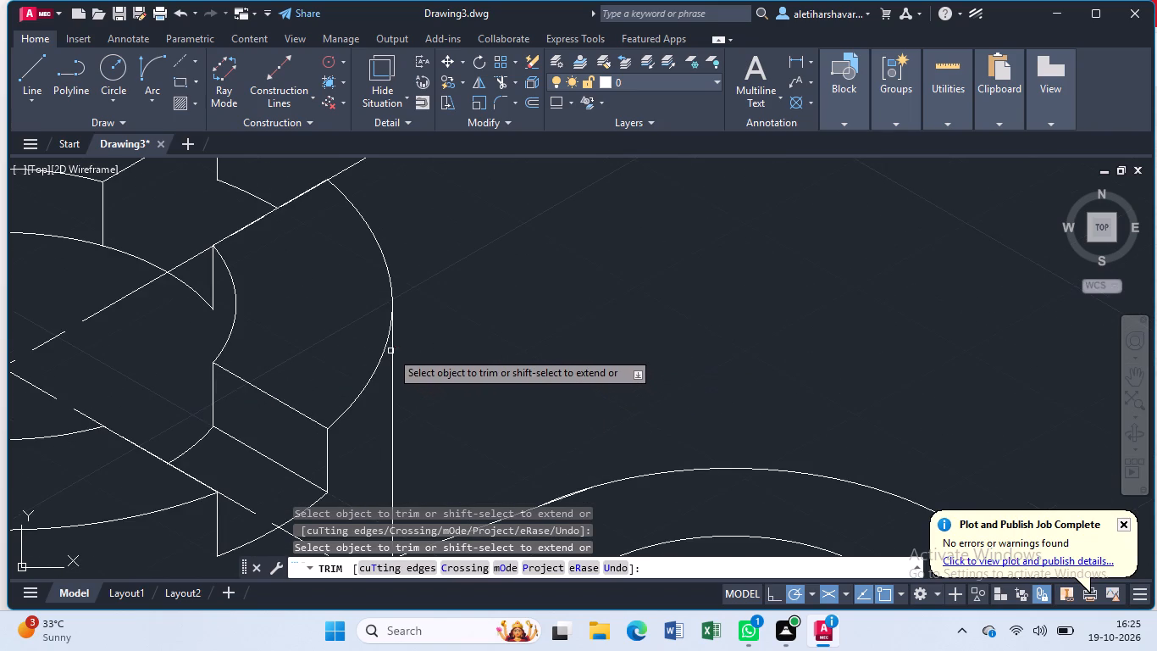
{"action": "key", "text": "Escape"}
Trim the rear arc of the inner ellipse inside the bore, below the rear rim block.
{"action": "scroll", "coordinate": [448, 346], "scroll_direction": "down", "scroll_amount": 4}
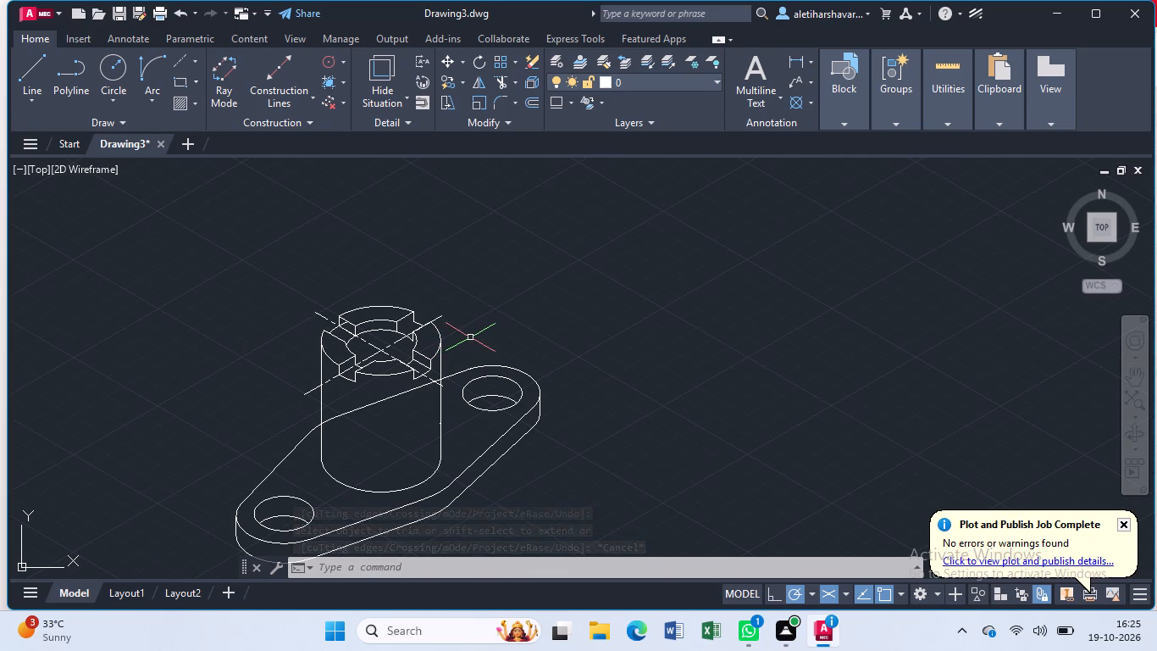
{"action": "key", "text": "Return"}
{"action": "left_click", "coordinate": [376, 331]}
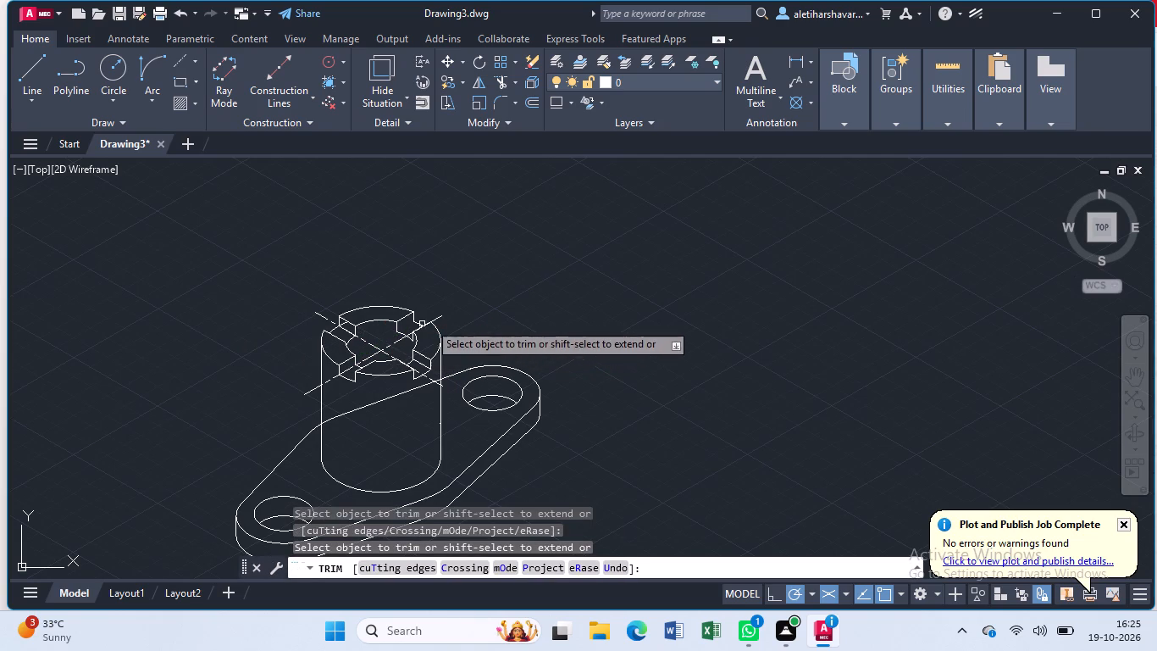
{"action": "key", "text": "Escape"}
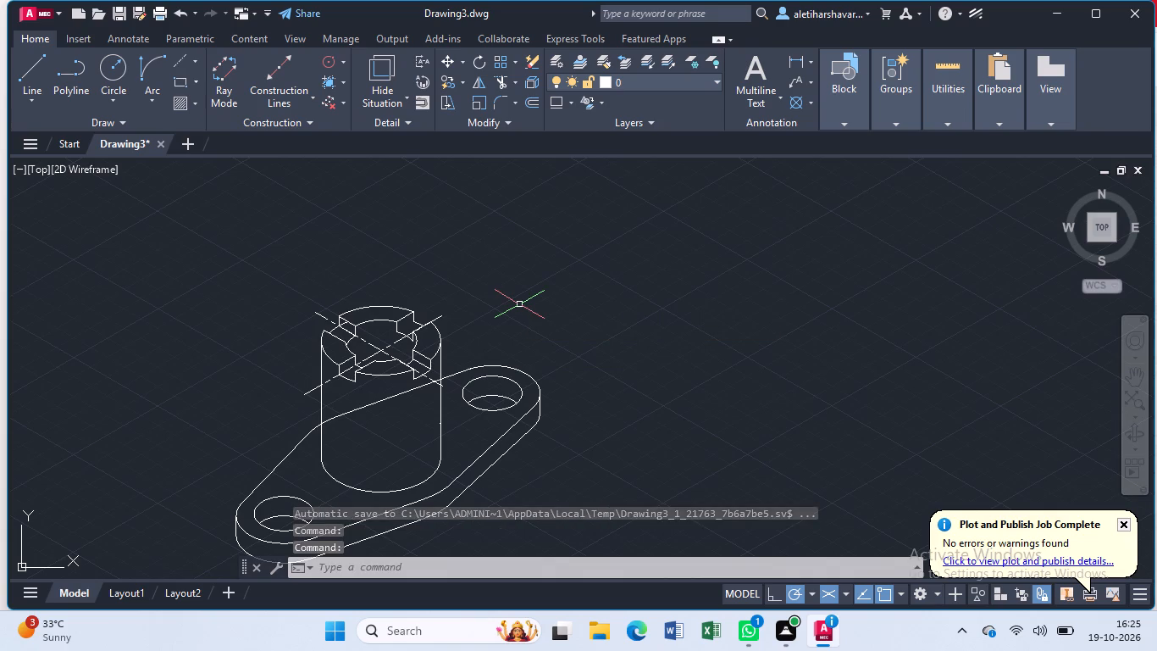
{"action": "key", "text": "Escape"}
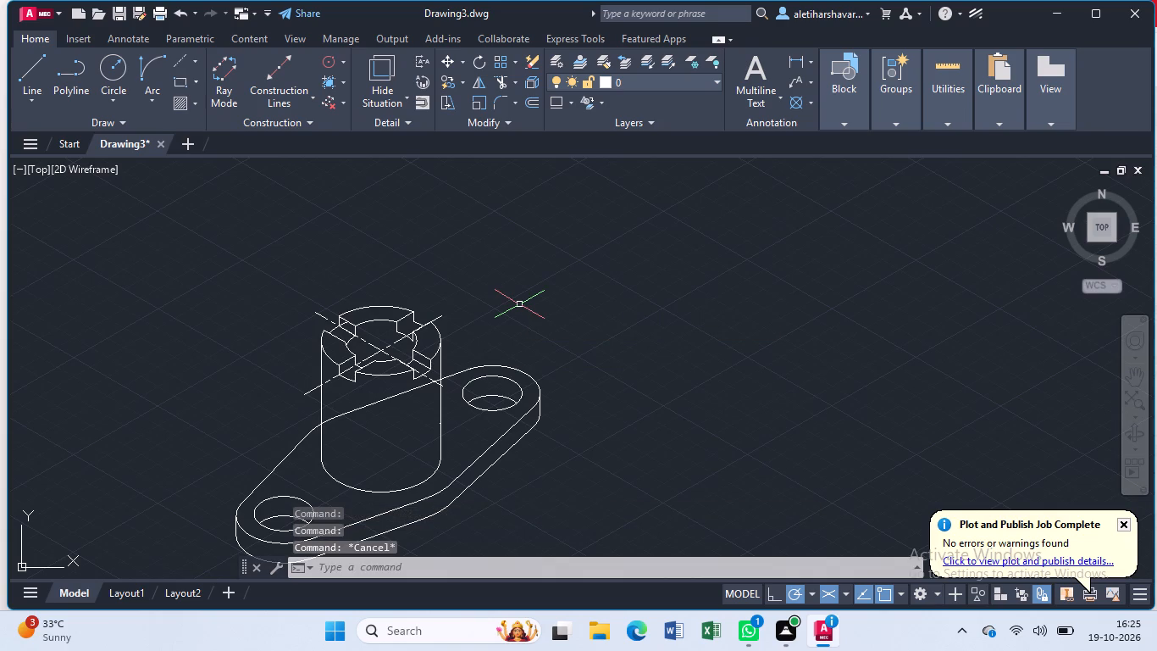
Add an aligned dimension across the base plate's thickness on its front edge and set its text to 10.
{"action": "scroll", "coordinate": [519, 304], "scroll_direction": "down", "scroll_amount": 1}
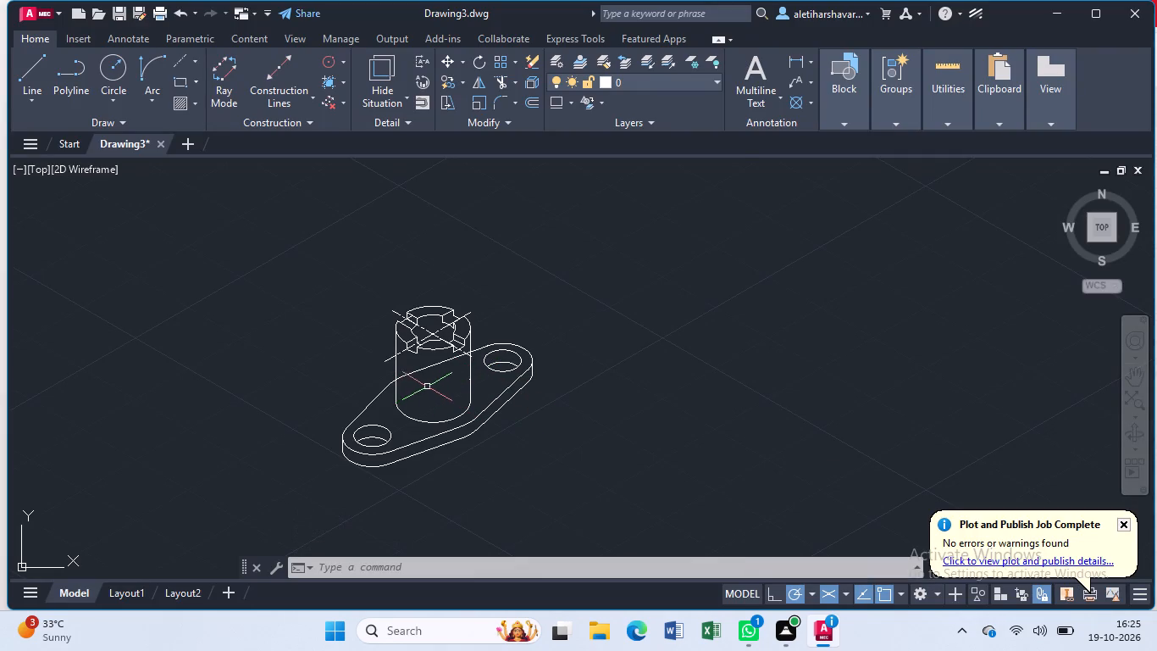
{"action": "left_click", "coordinate": [814, 60]}
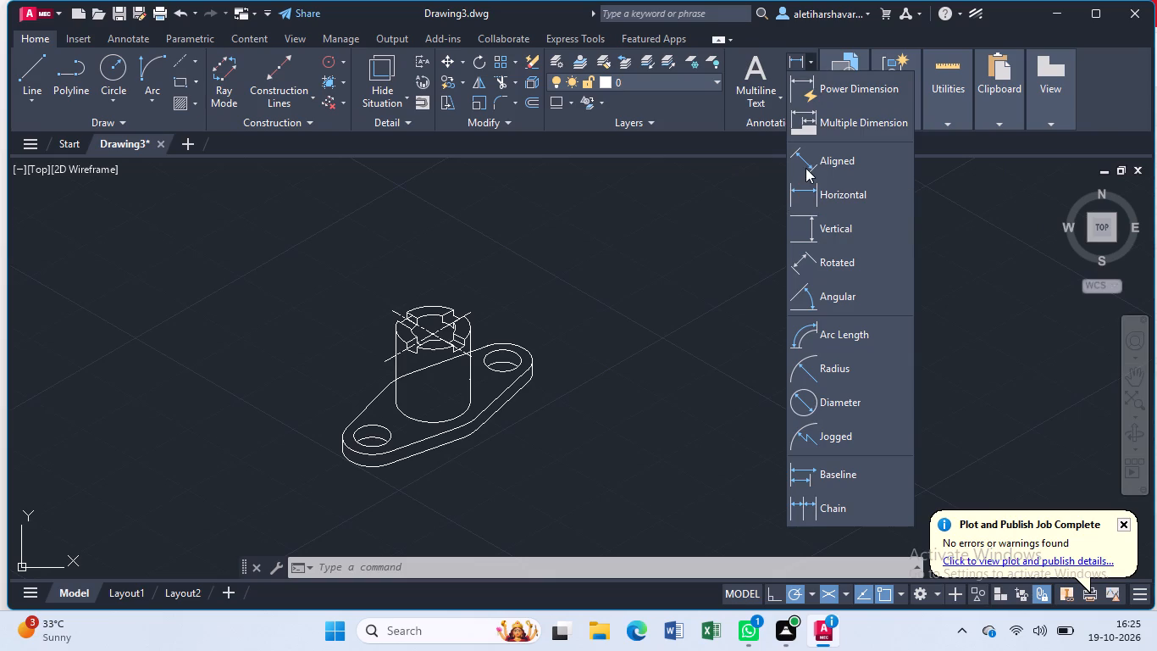
{"action": "left_click", "coordinate": [805, 168]}
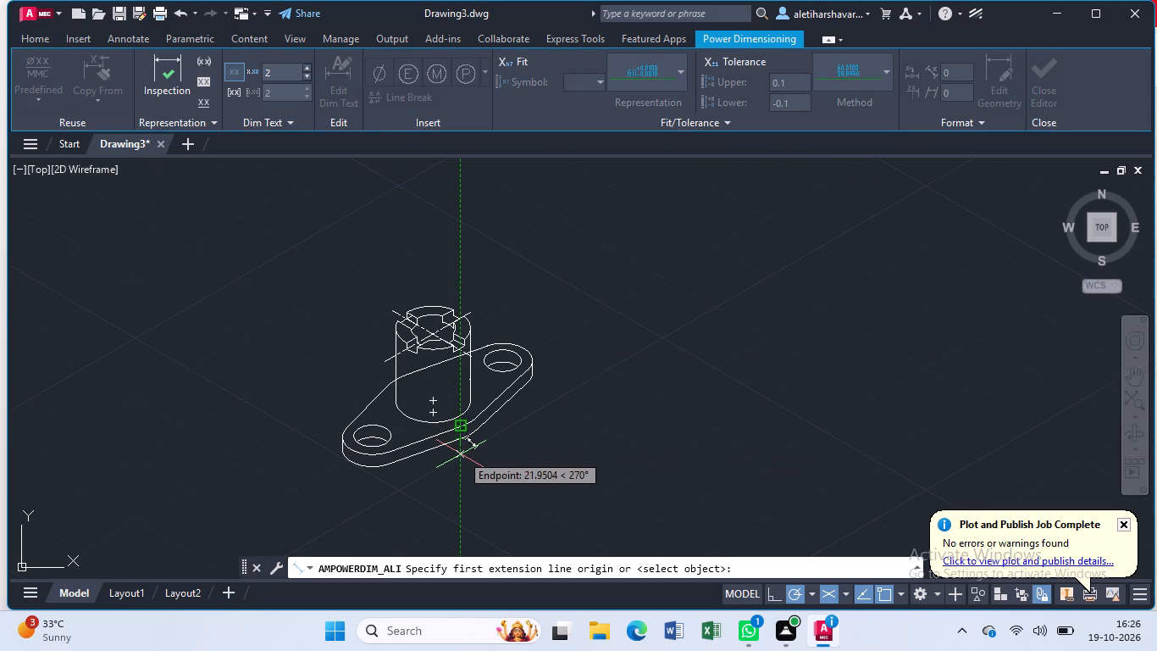
{"action": "scroll", "coordinate": [455, 452], "scroll_direction": "up", "scroll_amount": 2}
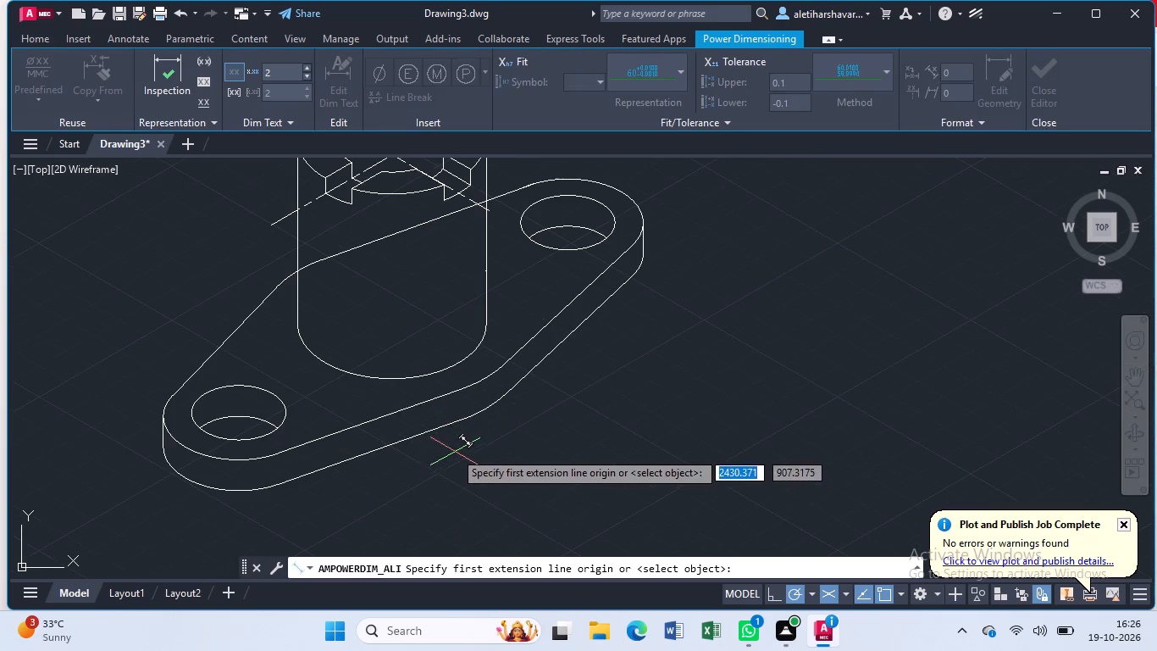
{"action": "left_click", "coordinate": [382, 415]}
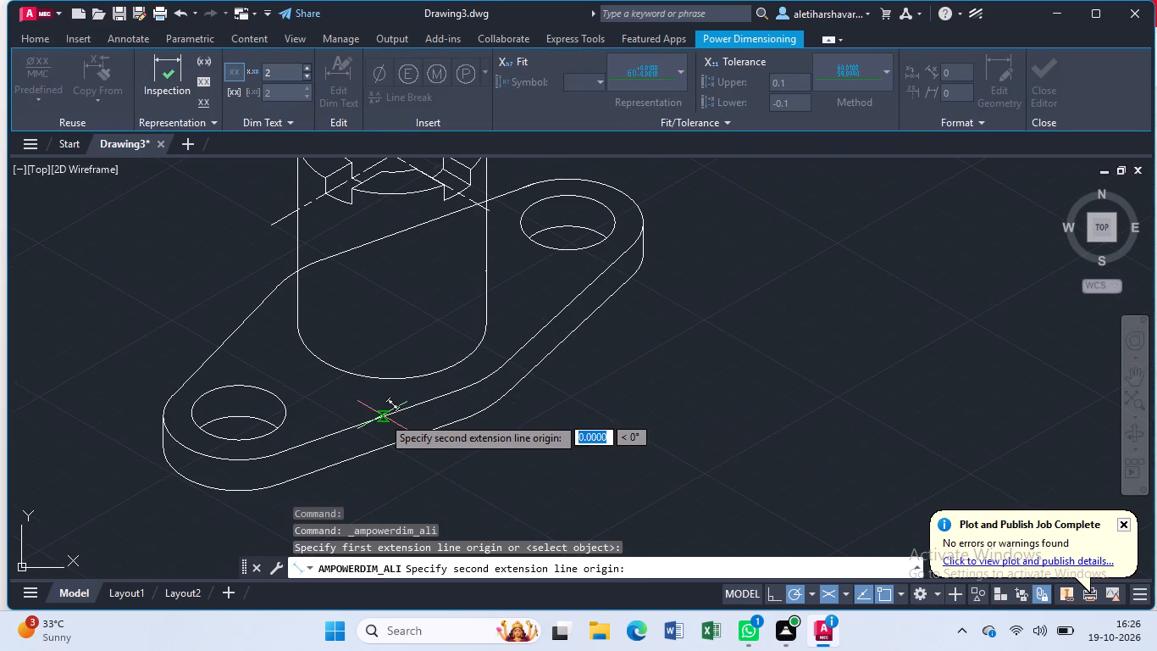
{"action": "left_click", "coordinate": [389, 448]}
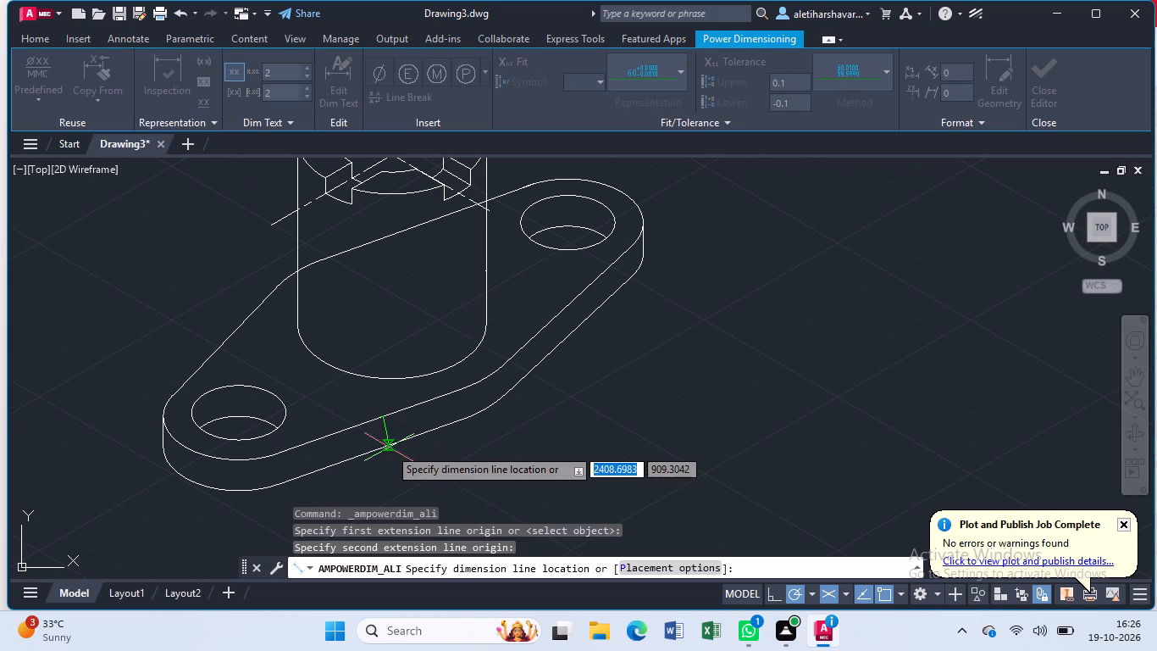
{"action": "left_click", "coordinate": [374, 450]}
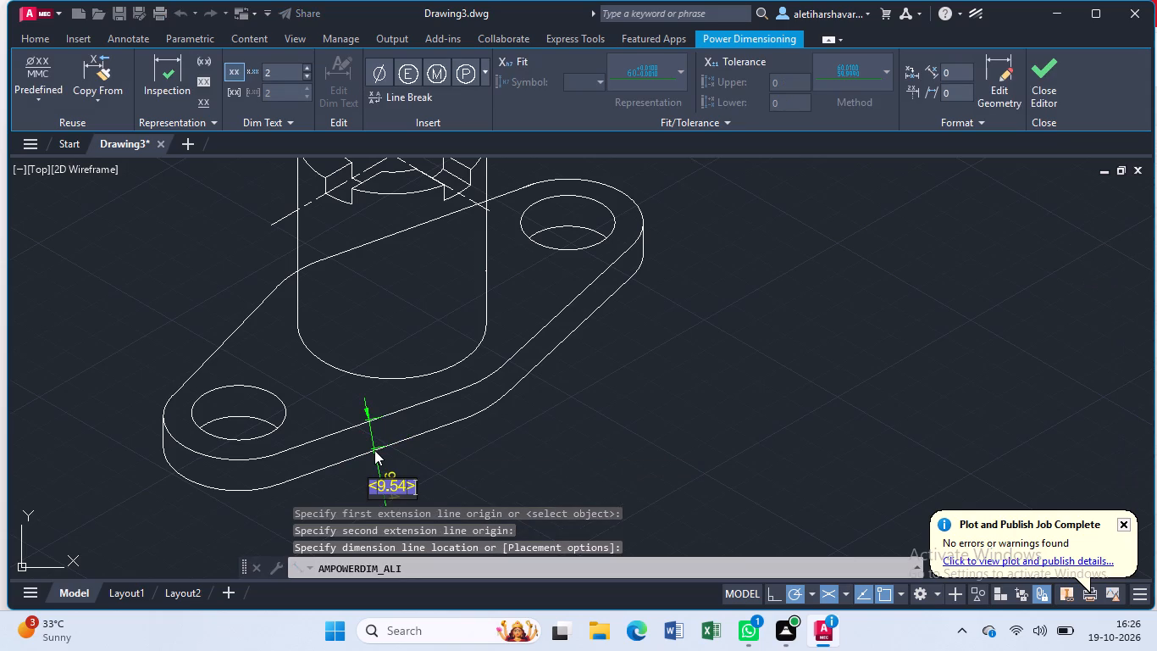
{"action": "type", "text": "10"}
{"action": "key", "text": "BackSpace"}
{"action": "key", "text": "BackSpace"}
{"action": "key", "text": "BackSpace"}
{"action": "key", "text": "BackSpace"}
{"action": "key", "text": "BackSpace"}
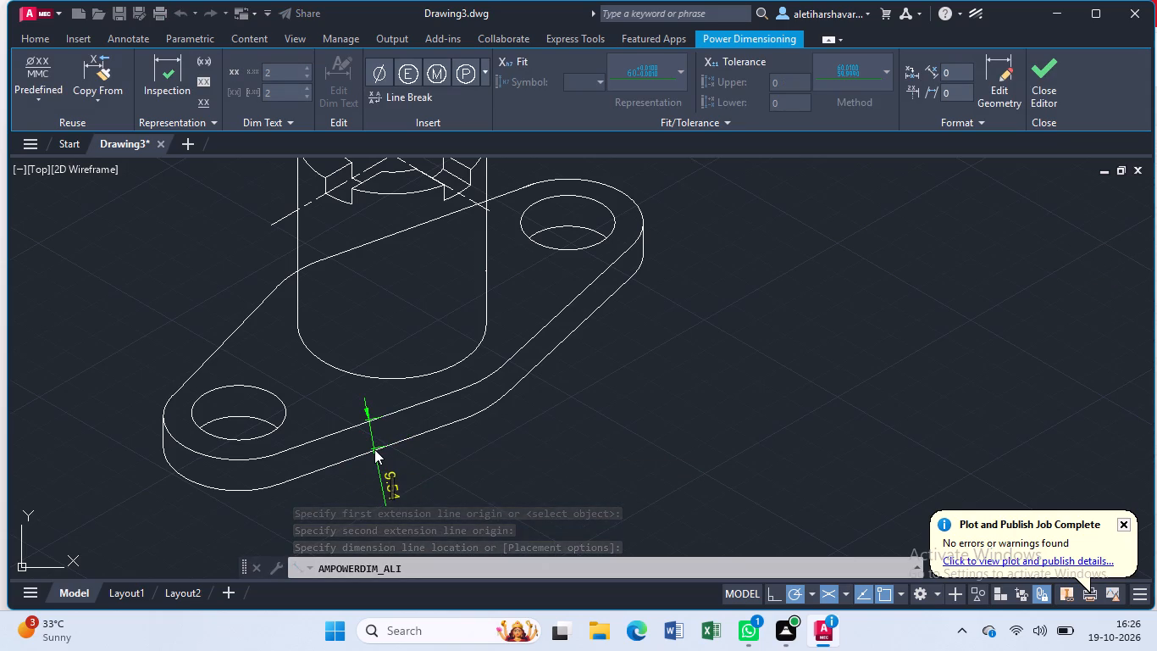
{"action": "type", "text": "10"}
{"action": "key", "text": "Return"}
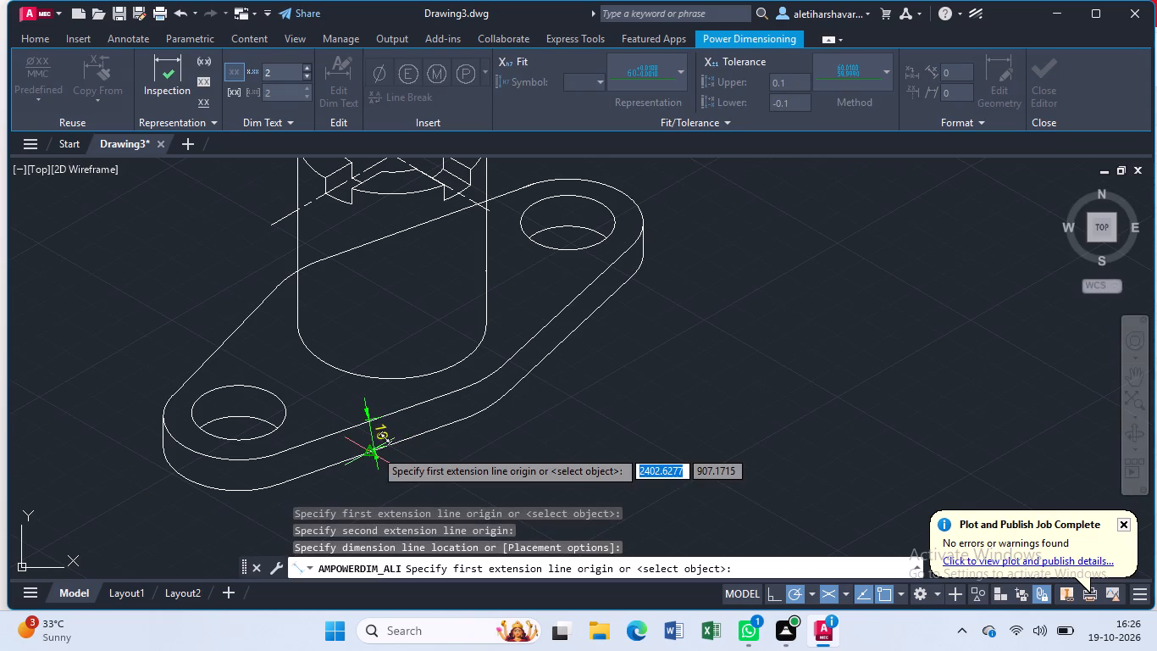
{"action": "key", "text": "Escape"}
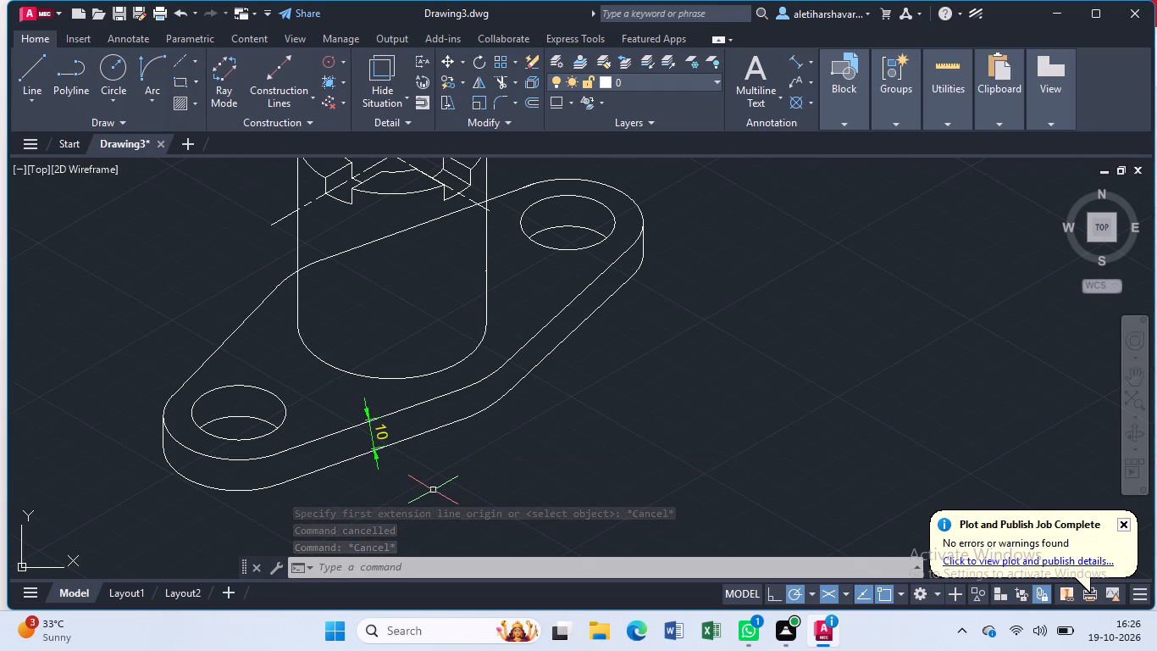
Set the current linetype to AM_ISO08W050x2 in the object properties.
{"action": "scroll", "coordinate": [475, 456], "scroll_direction": "down", "scroll_amount": 1}
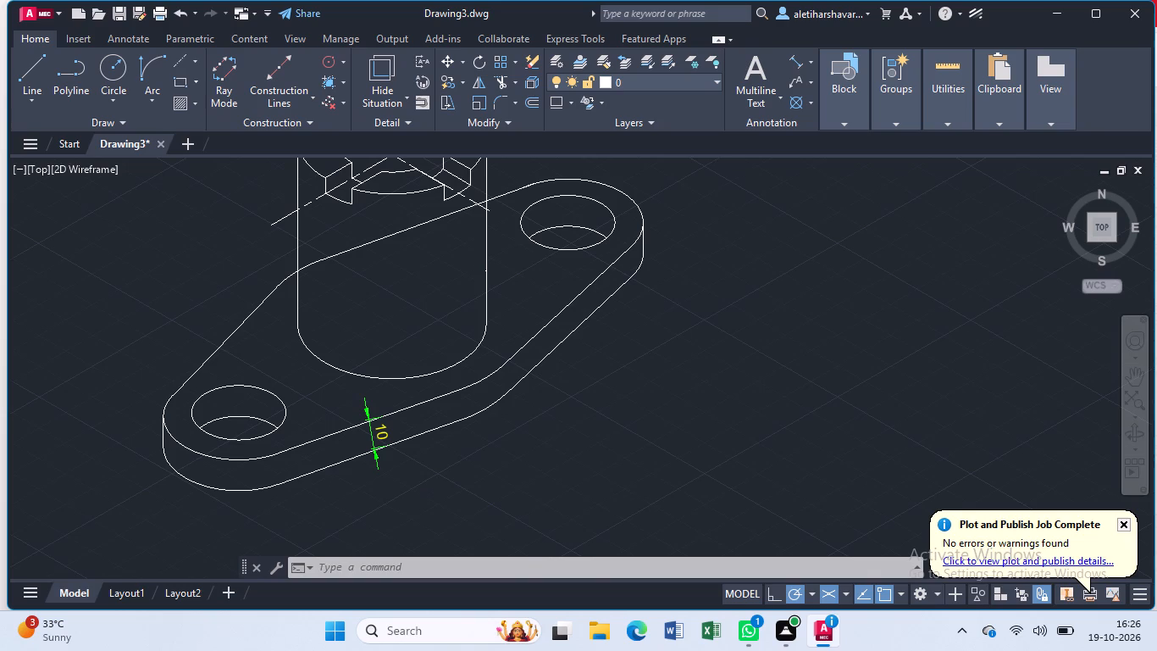
{"action": "key", "text": "ctrl+1"}
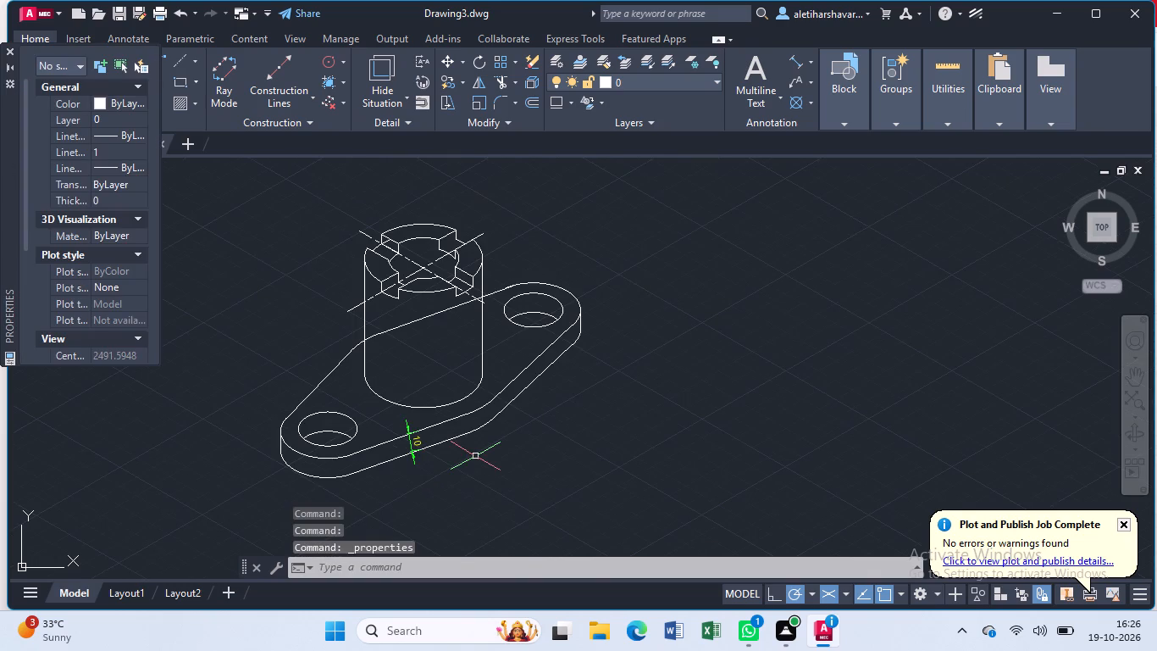
{"action": "left_click", "coordinate": [135, 133]}
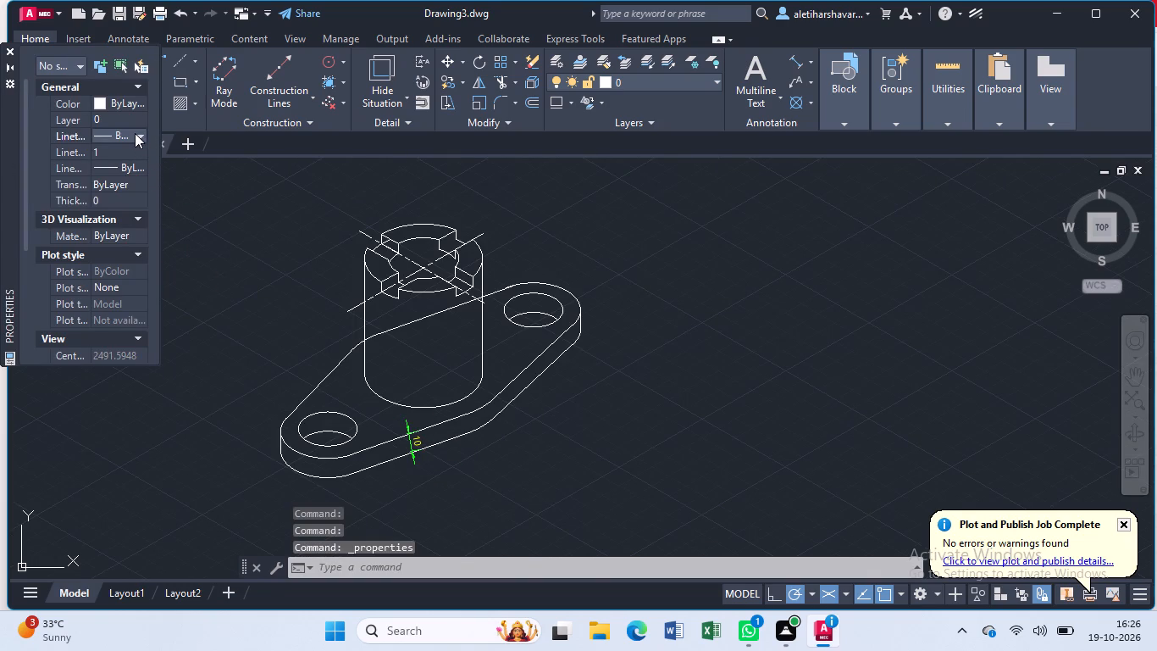
{"action": "left_click", "coordinate": [135, 133]}
{"action": "scroll", "coordinate": [119, 178], "scroll_direction": "up", "scroll_amount": 3}
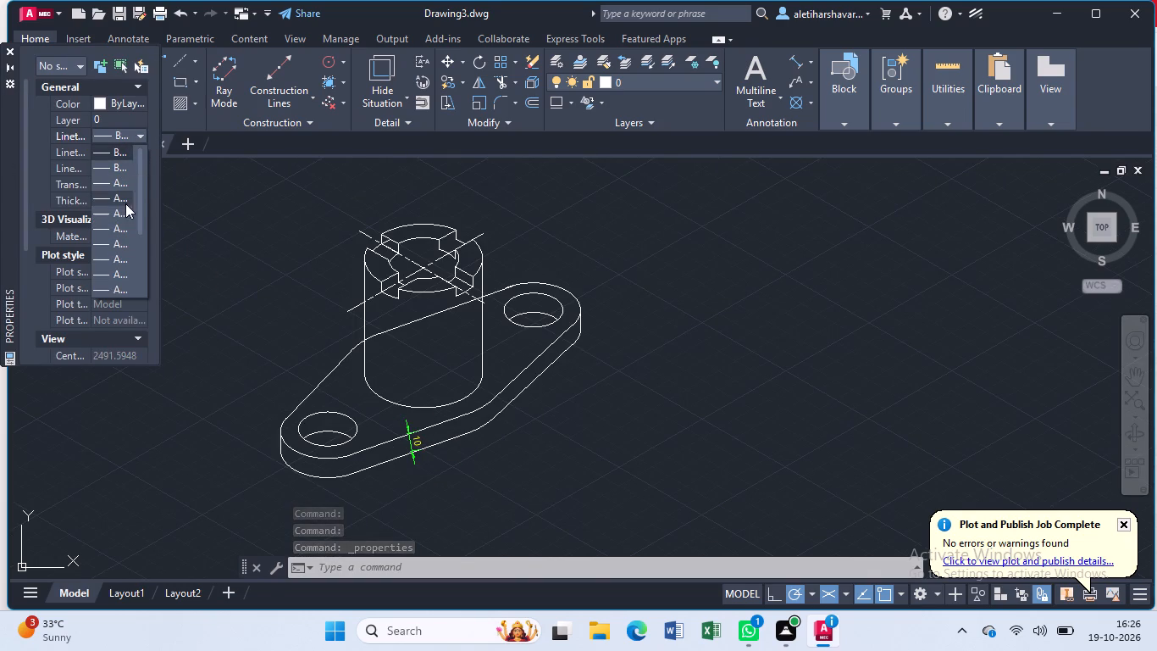
{"action": "left_click", "coordinate": [124, 272]}
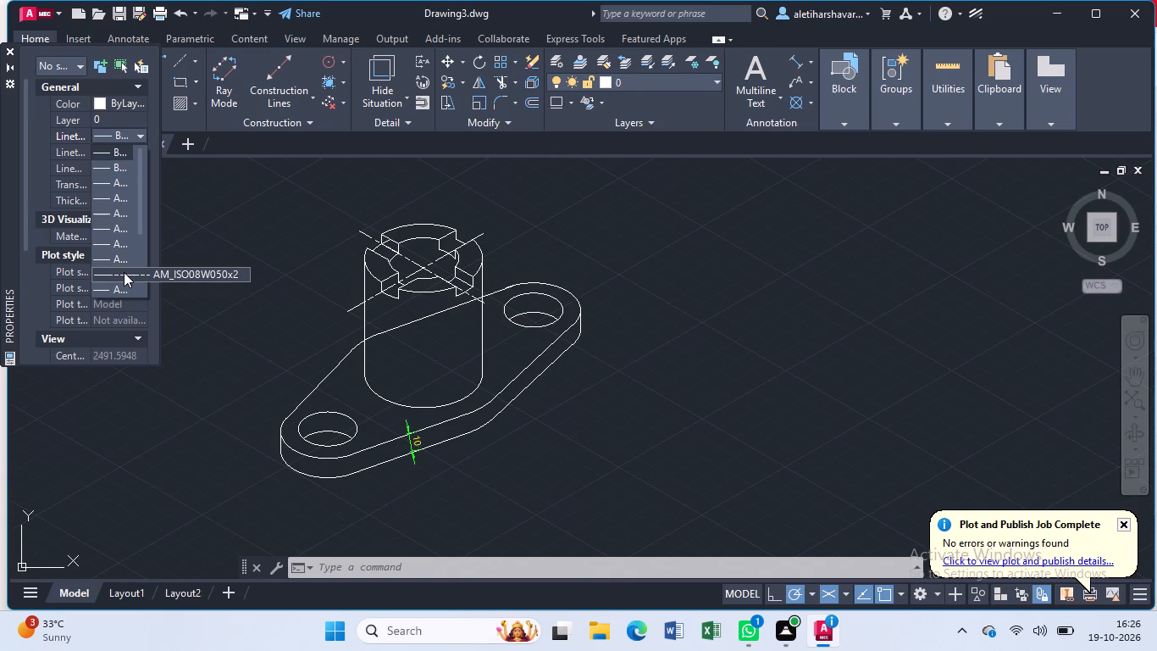
{"action": "key", "text": "Escape"}
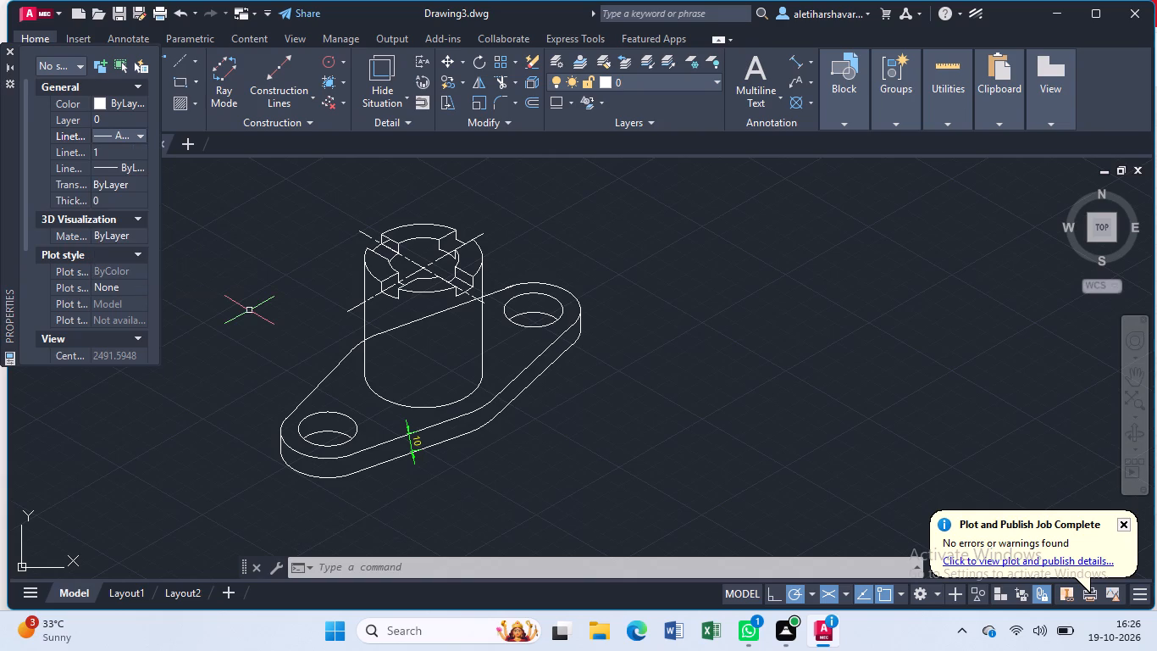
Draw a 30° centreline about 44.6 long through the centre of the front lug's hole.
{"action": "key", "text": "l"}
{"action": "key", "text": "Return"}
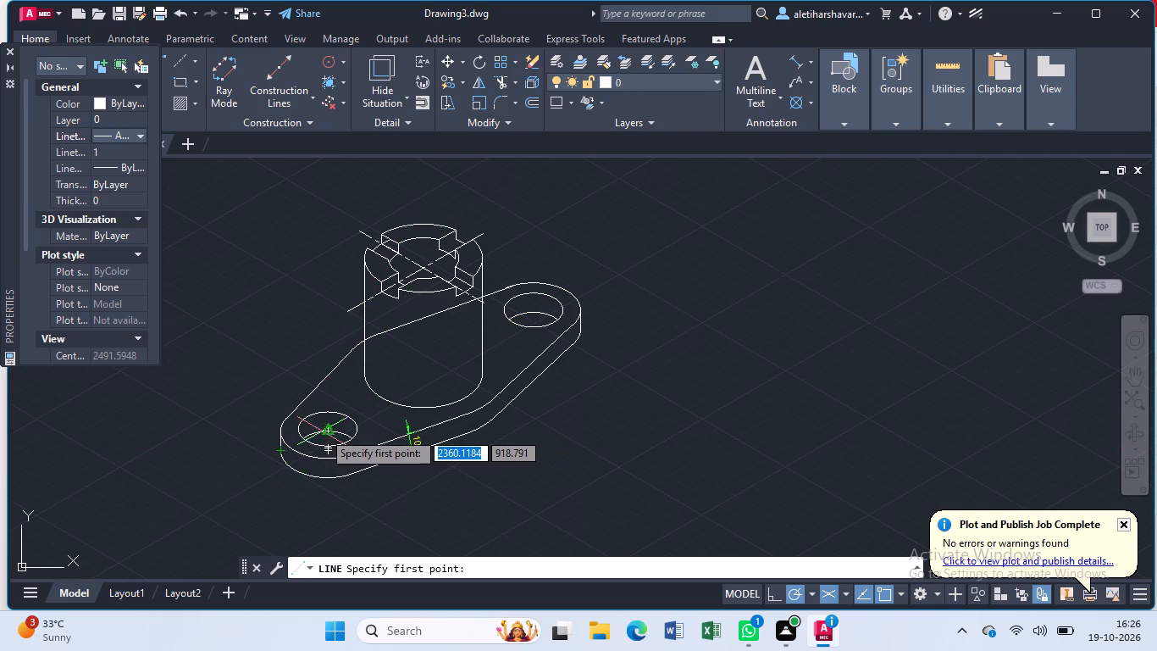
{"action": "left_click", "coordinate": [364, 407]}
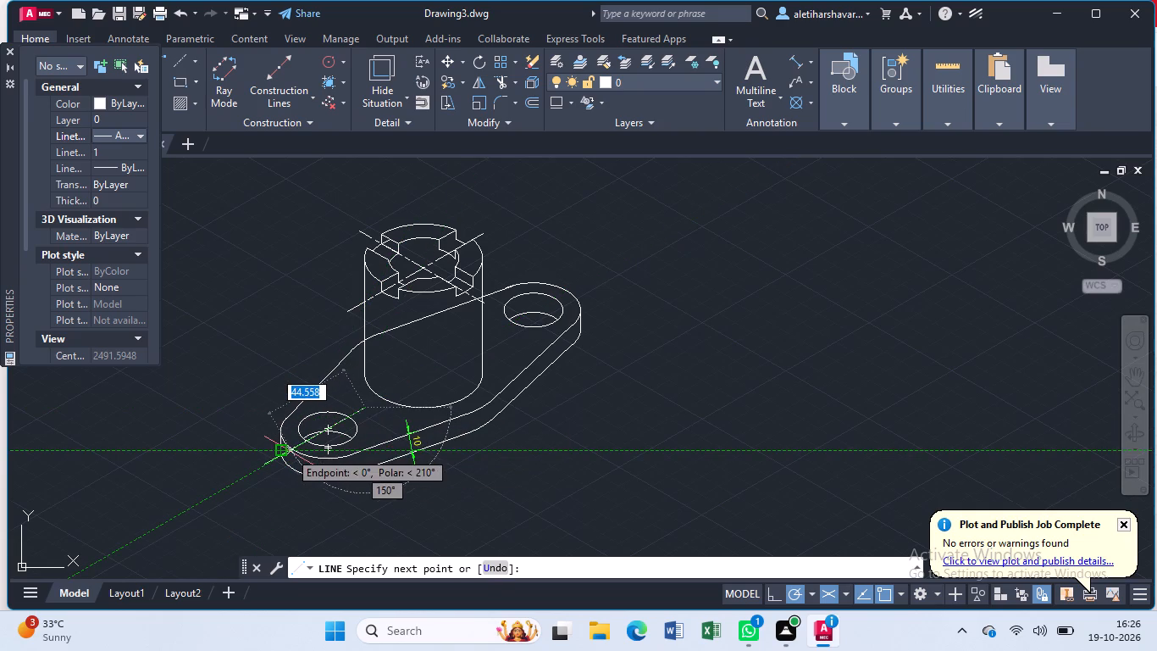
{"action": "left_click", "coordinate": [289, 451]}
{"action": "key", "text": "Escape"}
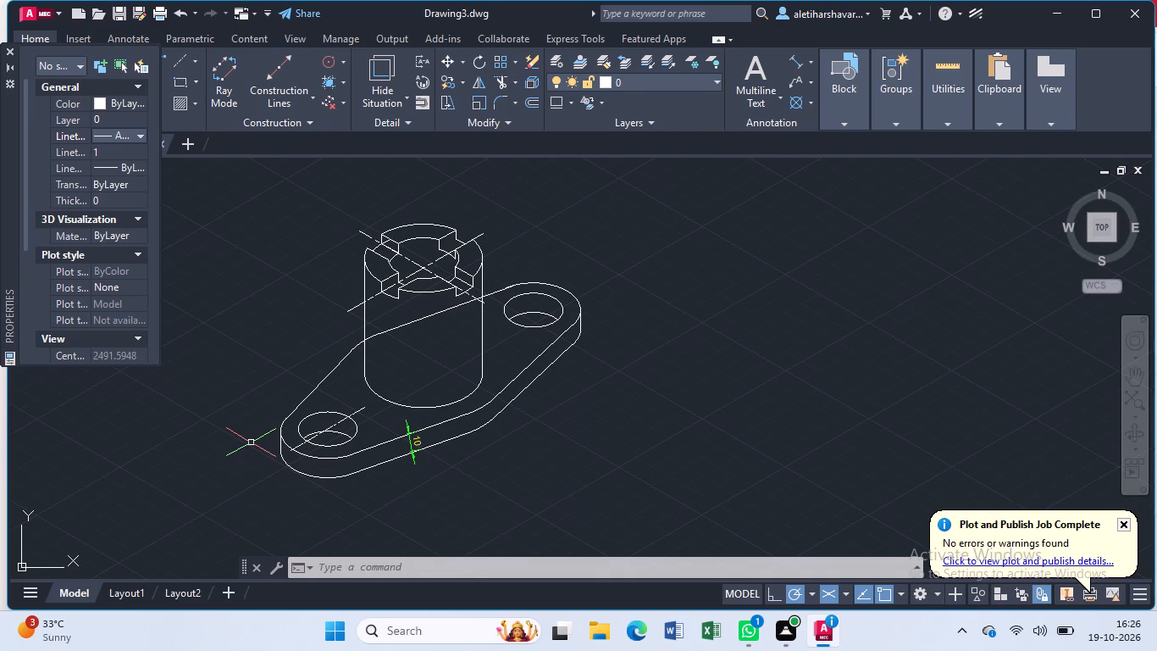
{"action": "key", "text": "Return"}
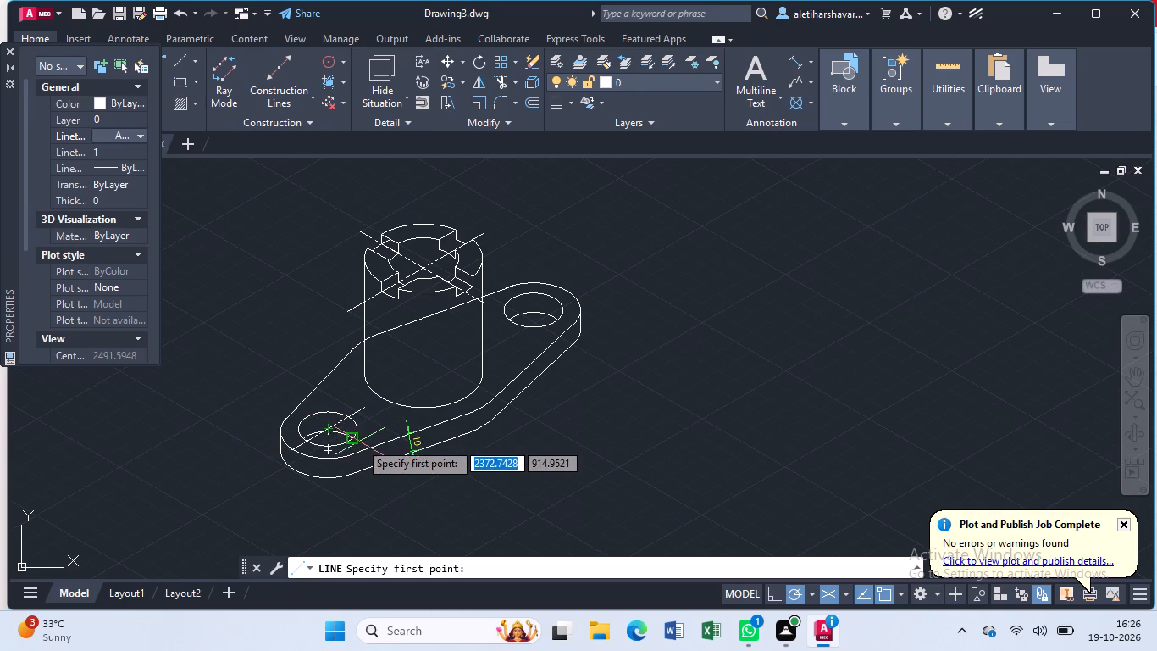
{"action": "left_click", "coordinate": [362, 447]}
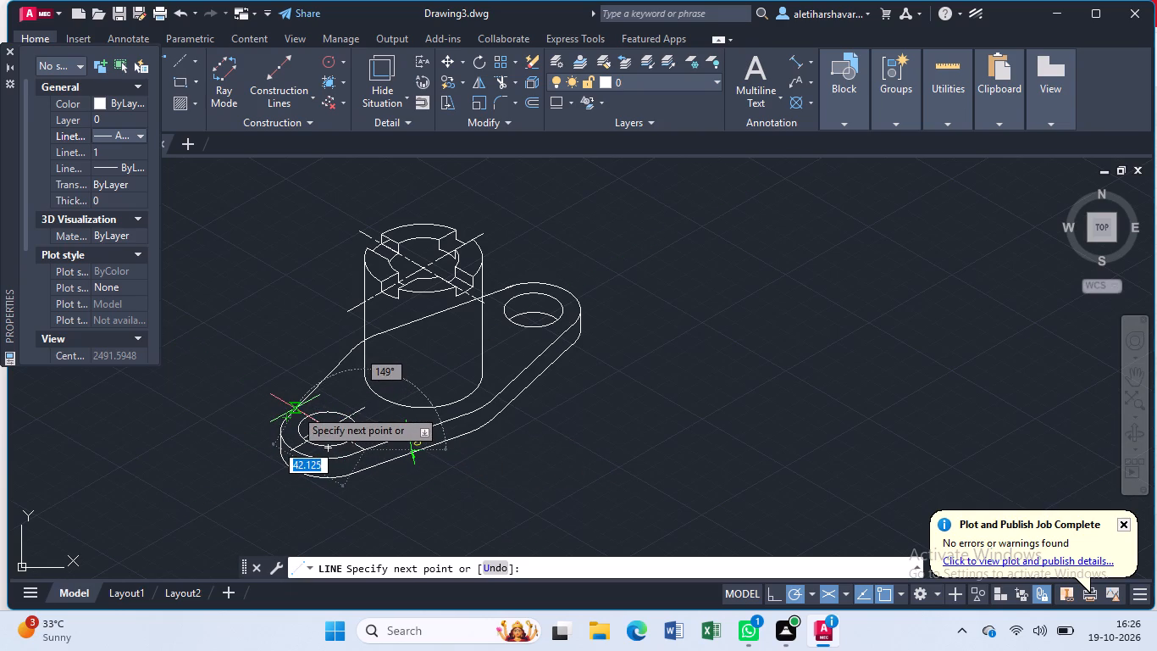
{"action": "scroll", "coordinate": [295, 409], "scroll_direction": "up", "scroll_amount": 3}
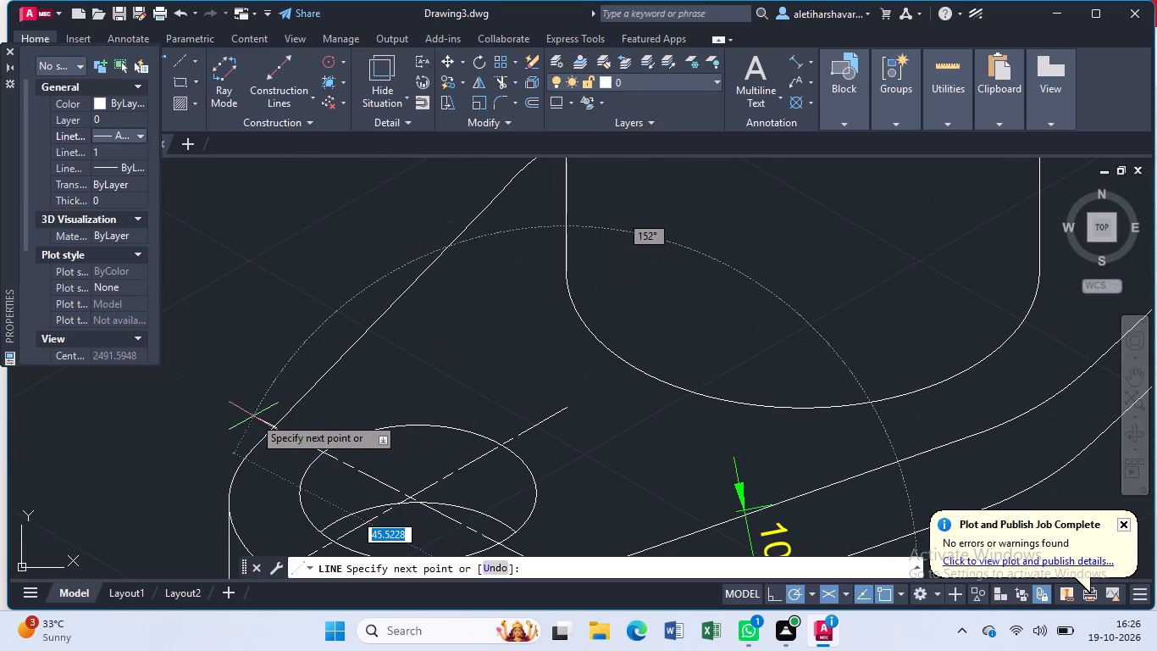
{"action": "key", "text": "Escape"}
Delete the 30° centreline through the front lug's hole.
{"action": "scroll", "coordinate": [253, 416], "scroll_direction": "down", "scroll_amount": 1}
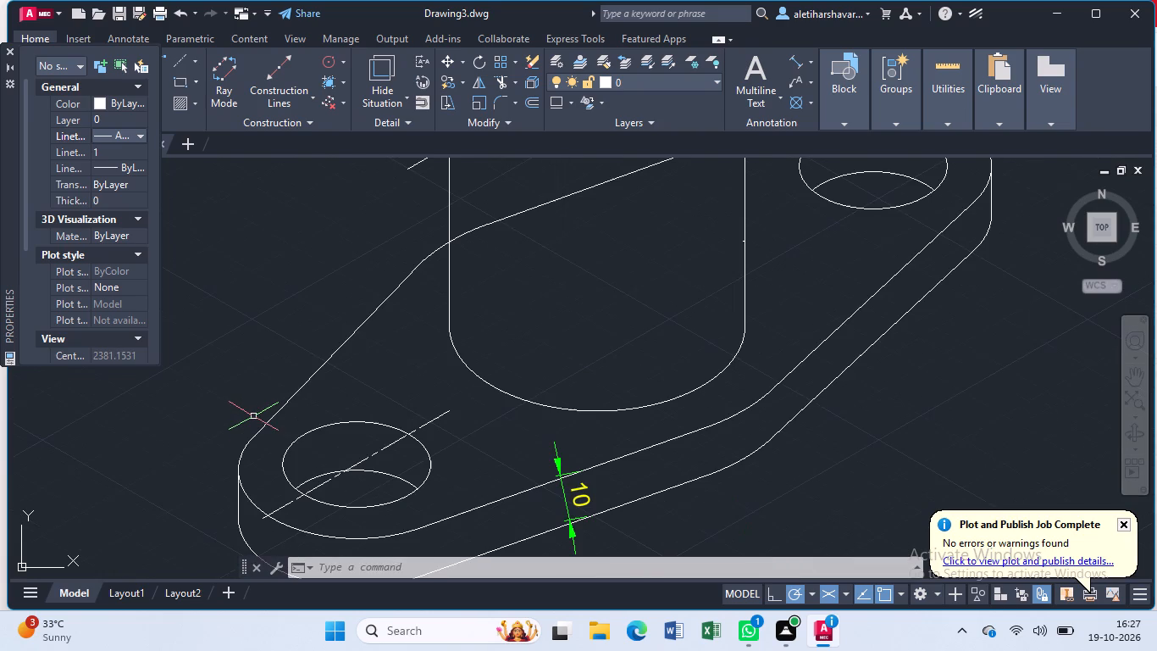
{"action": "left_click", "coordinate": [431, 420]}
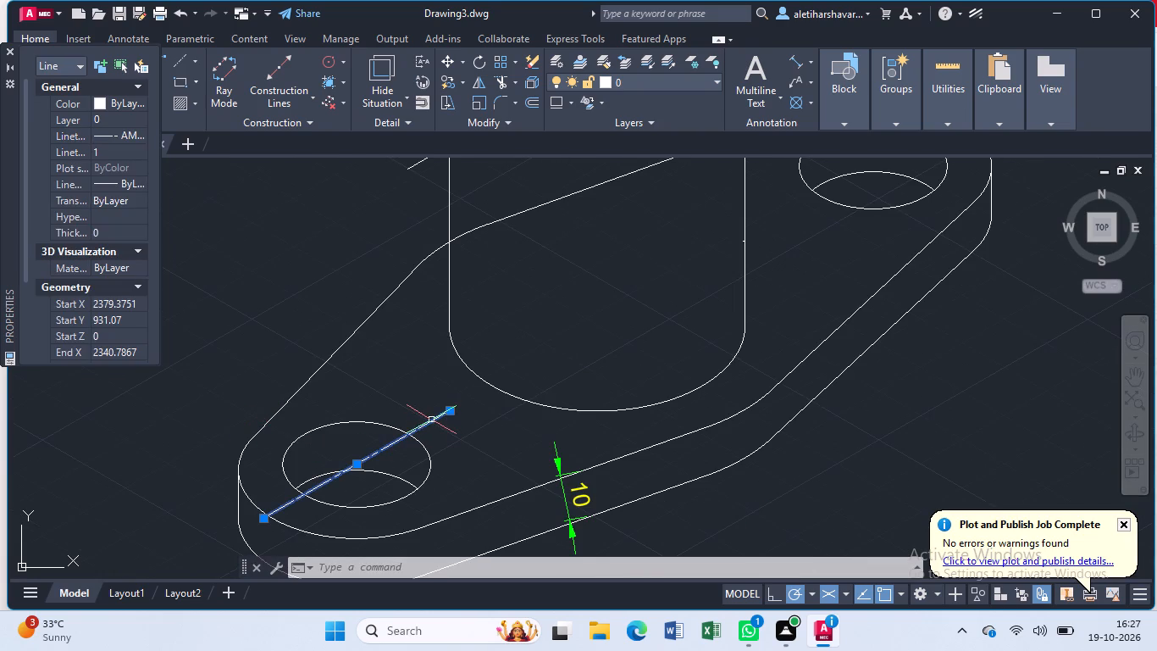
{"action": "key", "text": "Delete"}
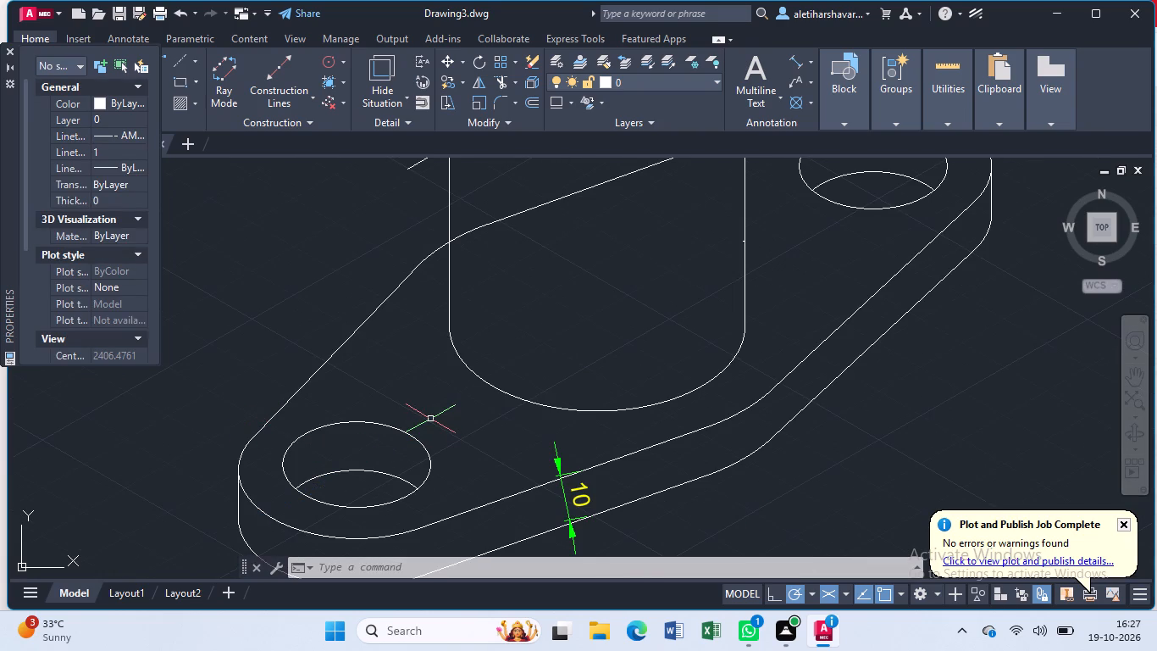
Draw two crossing centrelines through the centre of the front lug's hole, at 30° (about 42 long) and 150°.
{"action": "key", "text": "l"}
{"action": "key", "text": "Return"}
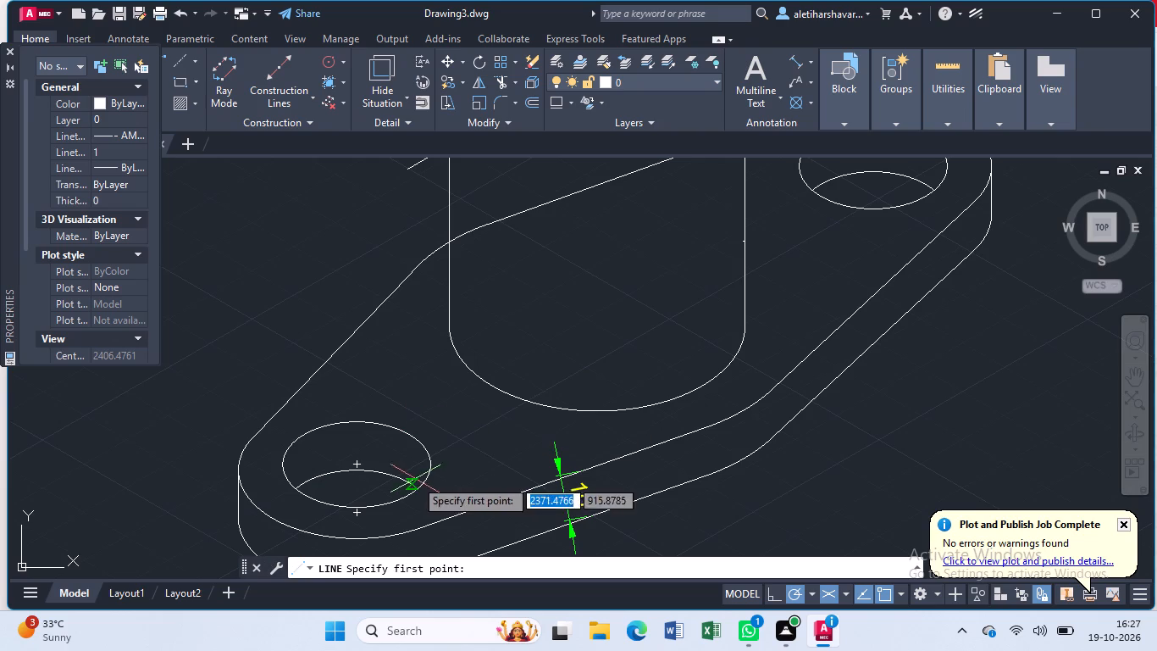
{"action": "left_click", "coordinate": [358, 461]}
{"action": "left_click", "coordinate": [444, 415]}
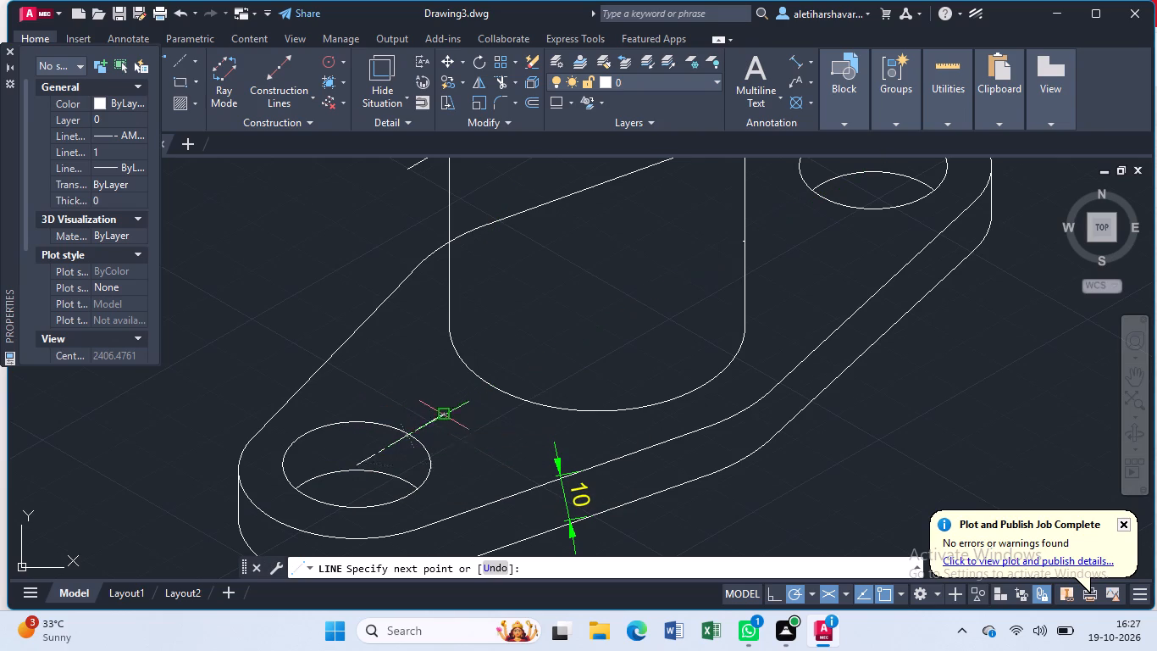
{"action": "left_click", "coordinate": [269, 518]}
{"action": "key", "text": "Escape"}
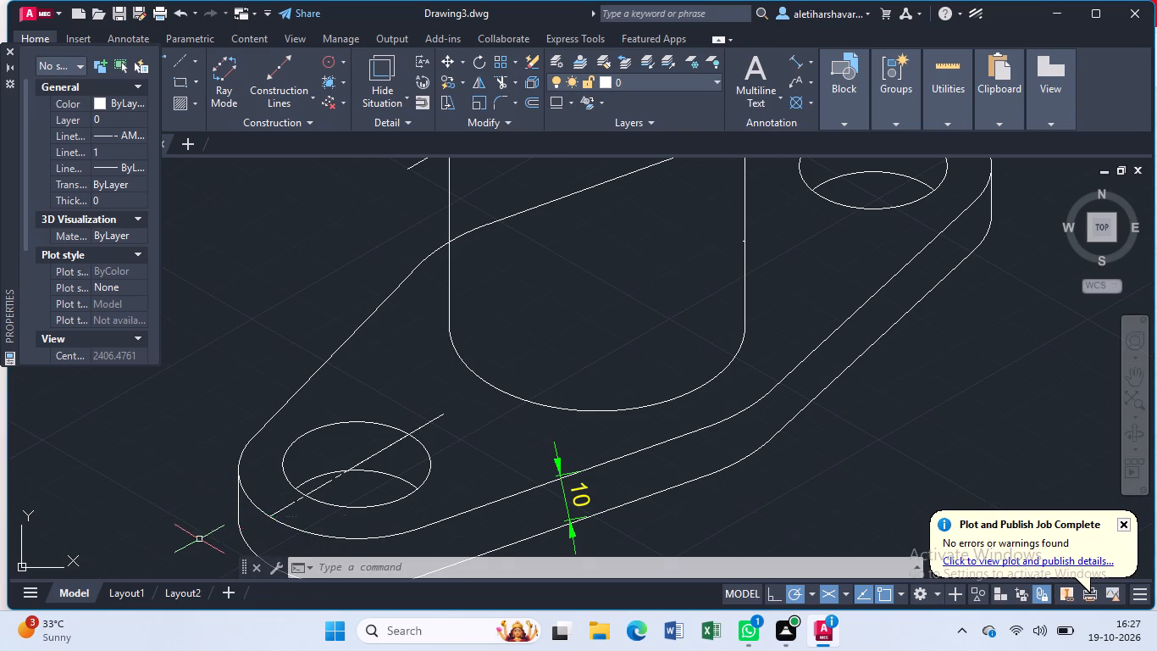
{"action": "key", "text": "Return"}
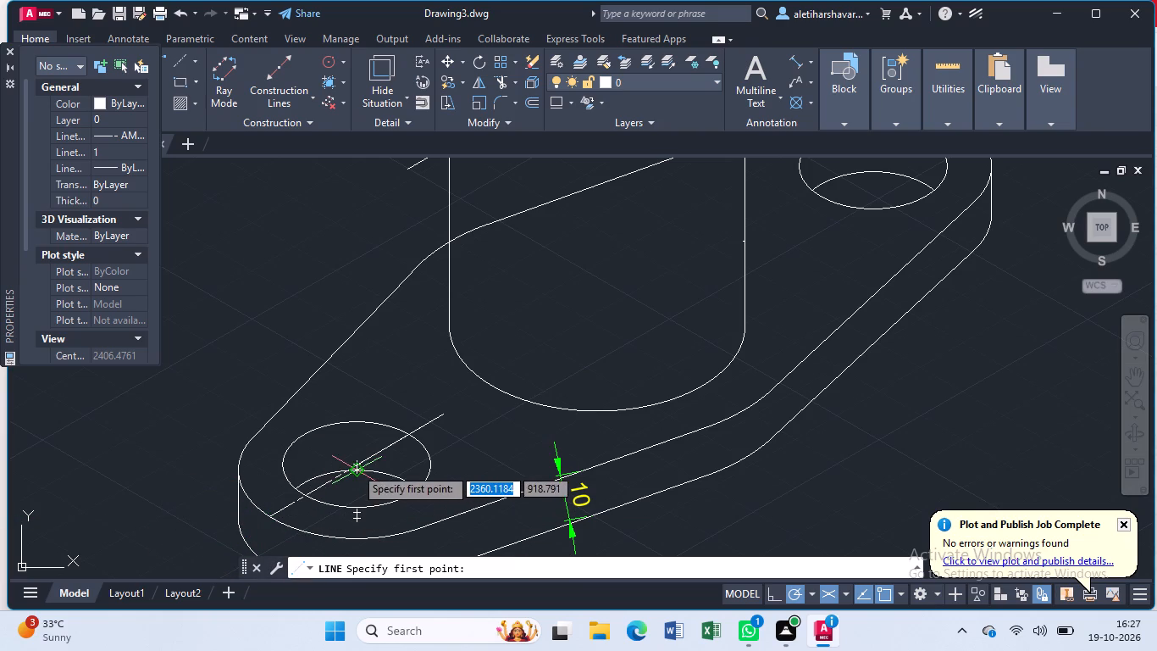
{"action": "left_click", "coordinate": [424, 504]}
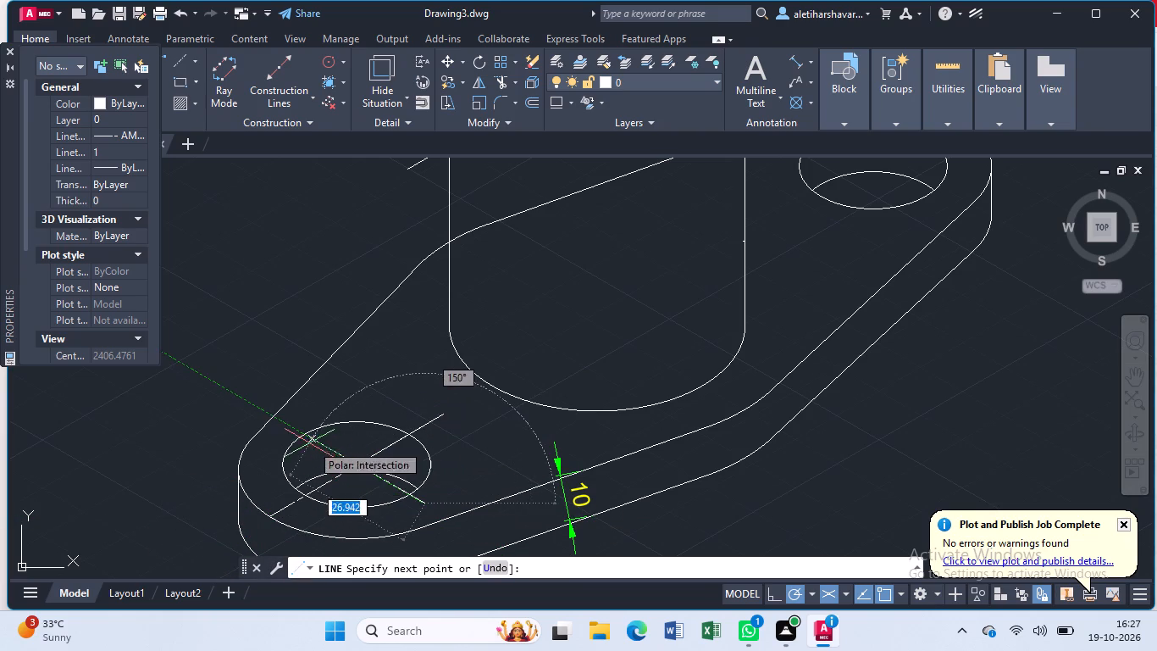
{"action": "left_click_drag", "start_coordinate": [282, 427], "coordinate": [274, 434]}
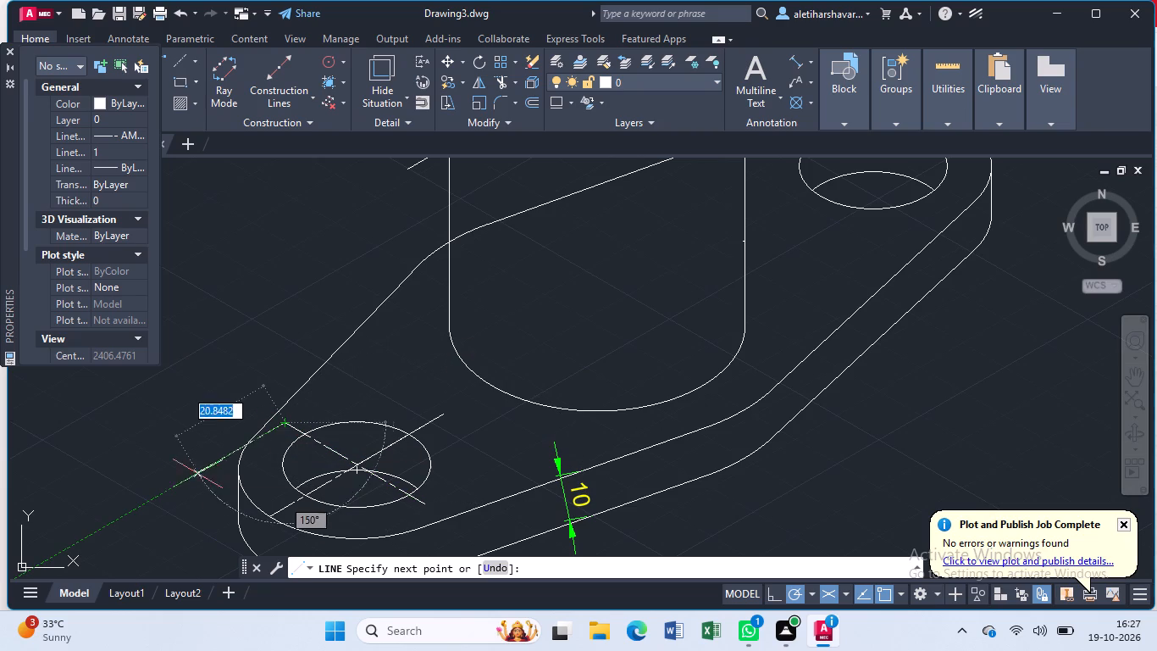
{"action": "key", "text": "Escape"}
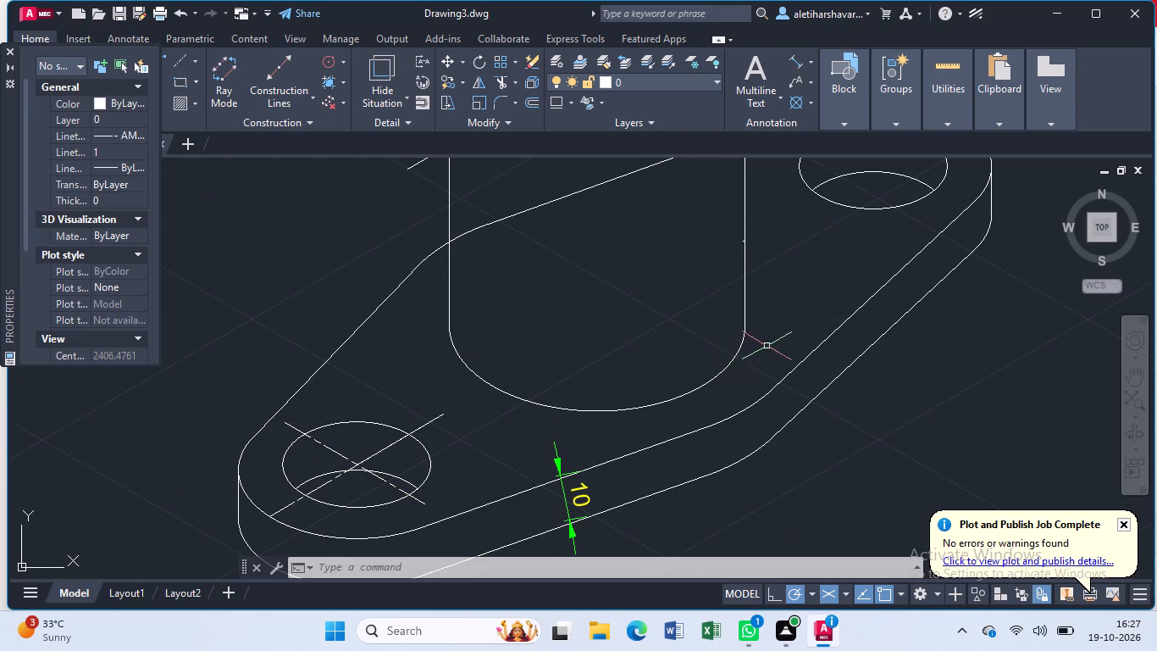
Draw crossing centrelines through the rear lug's hole centre, at 30° about 45 long and at 150° about 34.5 long.
{"action": "middle_click_drag", "start_coordinate": [791, 298], "coordinate": [625, 426]}
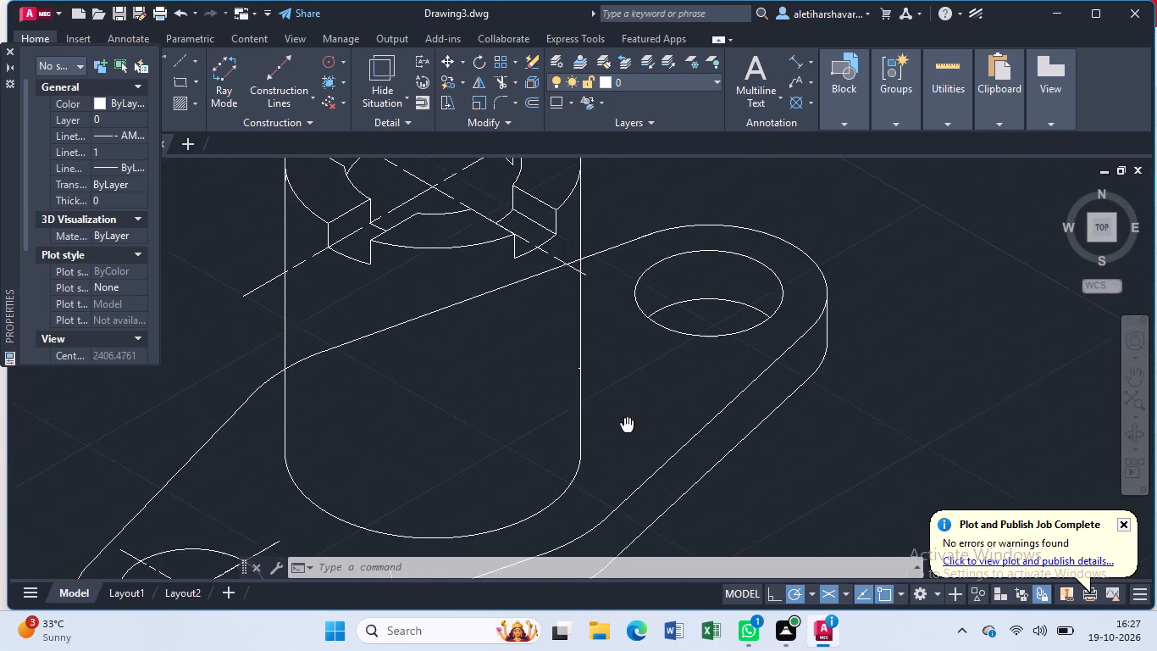
{"action": "middle_click_drag", "start_coordinate": [625, 426], "coordinate": [592, 465]}
{"action": "middle_click_drag", "start_coordinate": [573, 507], "coordinate": [564, 526]}
{"action": "key", "text": "Return"}
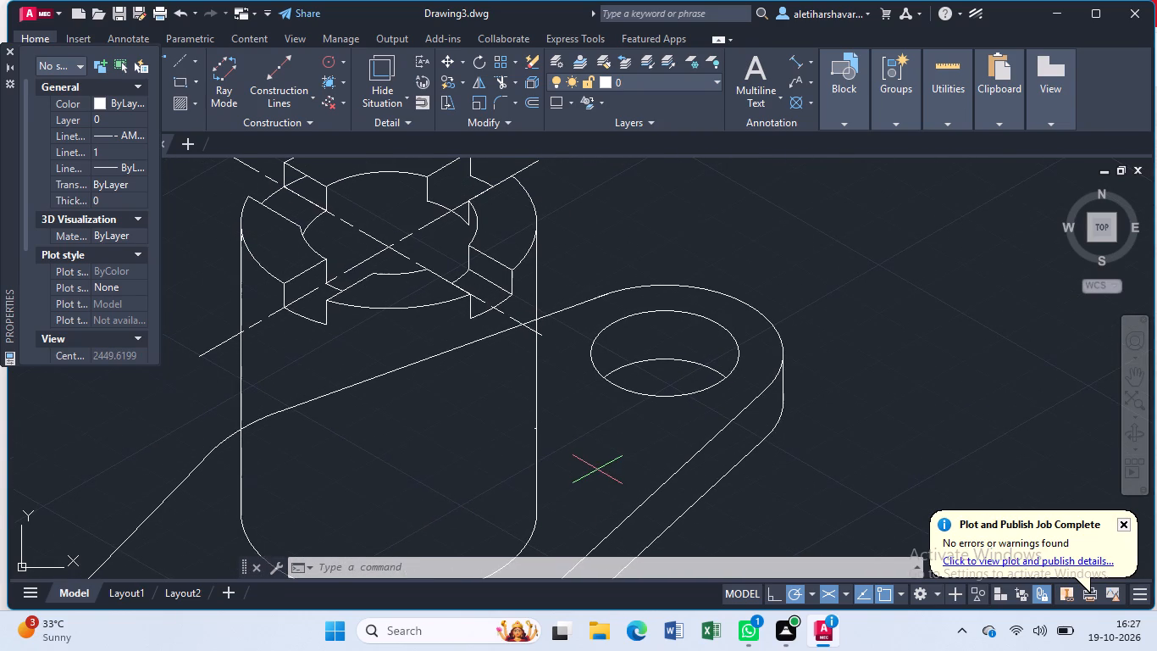
{"action": "left_click", "coordinate": [570, 408]}
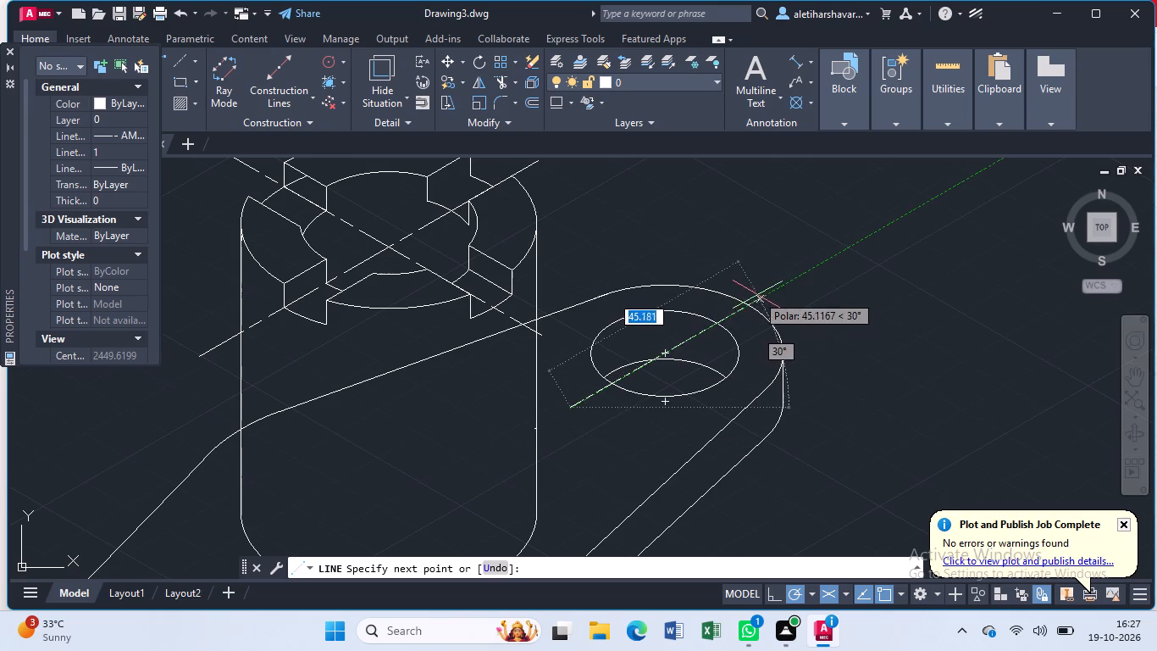
{"action": "left_click", "coordinate": [760, 297]}
{"action": "key", "text": "Escape"}
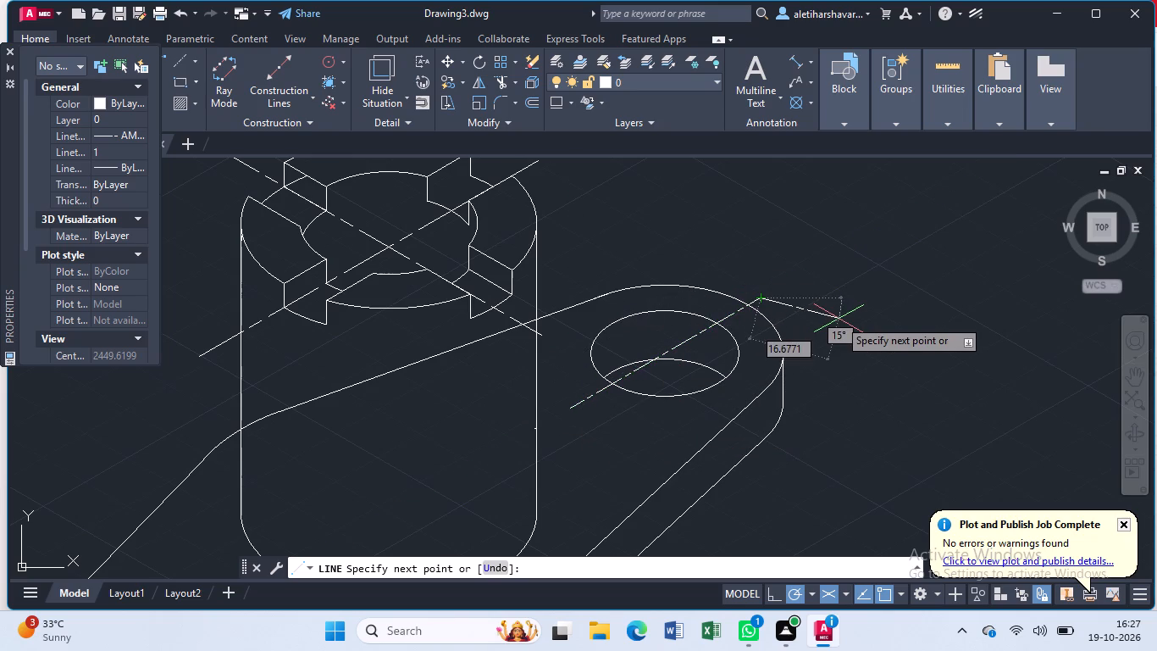
{"action": "key", "text": "Return"}
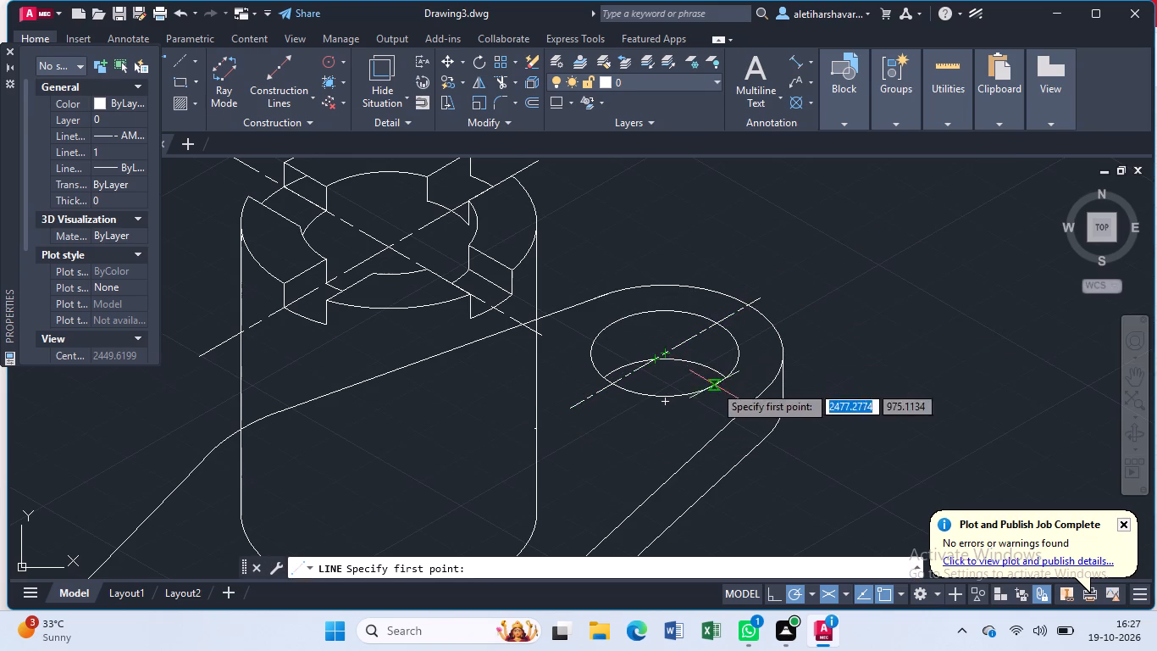
{"action": "left_click", "coordinate": [736, 395]}
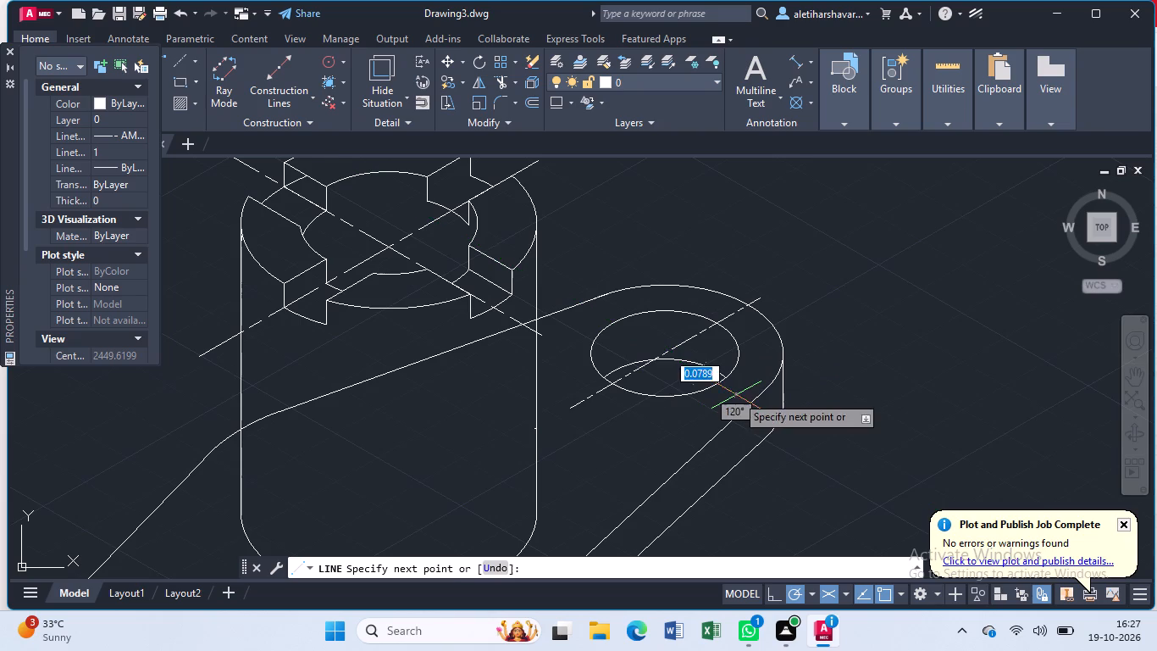
{"action": "left_click", "coordinate": [589, 316]}
{"action": "key", "text": "Escape"}
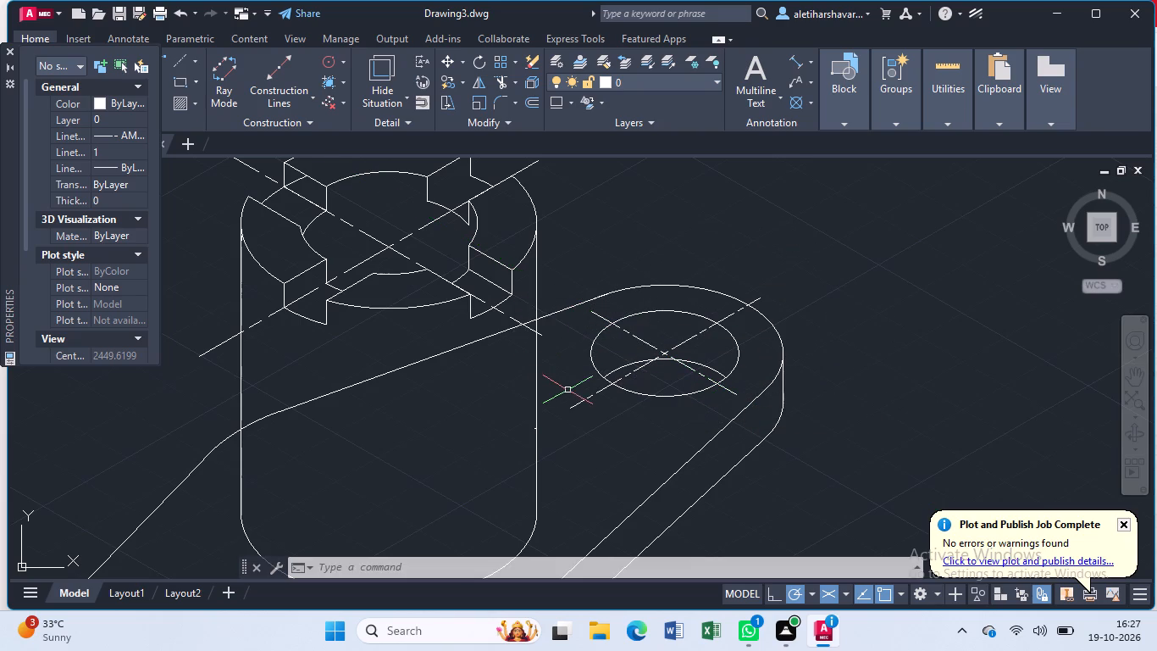
Add an aligned dimension for the cylinder's height, from the front of its top rim to the front of its base, keeping the default text.
{"action": "scroll", "coordinate": [576, 399], "scroll_direction": "down", "scroll_amount": 1}
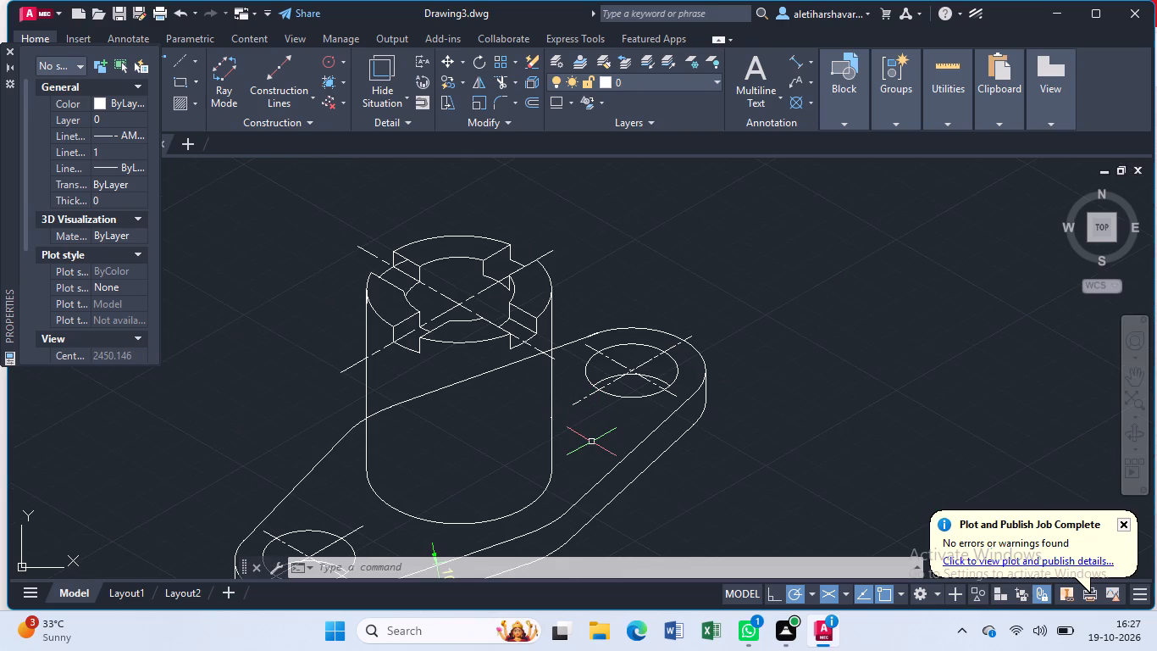
{"action": "middle_click_drag", "start_coordinate": [591, 442], "coordinate": [764, 355]}
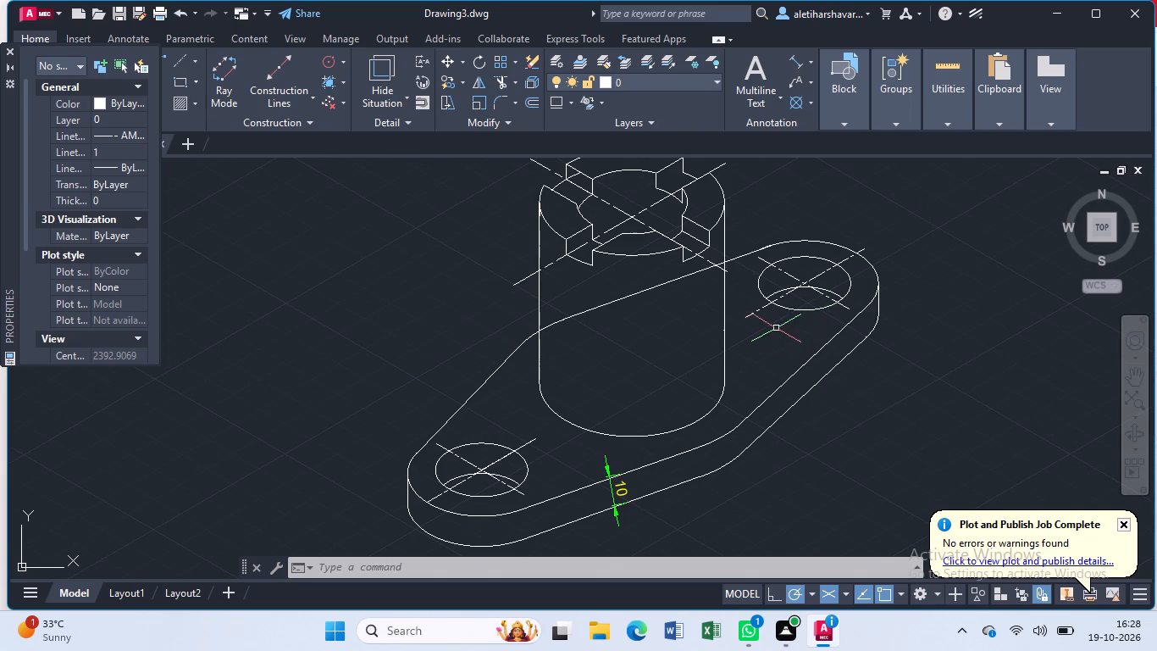
{"action": "scroll", "coordinate": [765, 337], "scroll_direction": "down", "scroll_amount": 1}
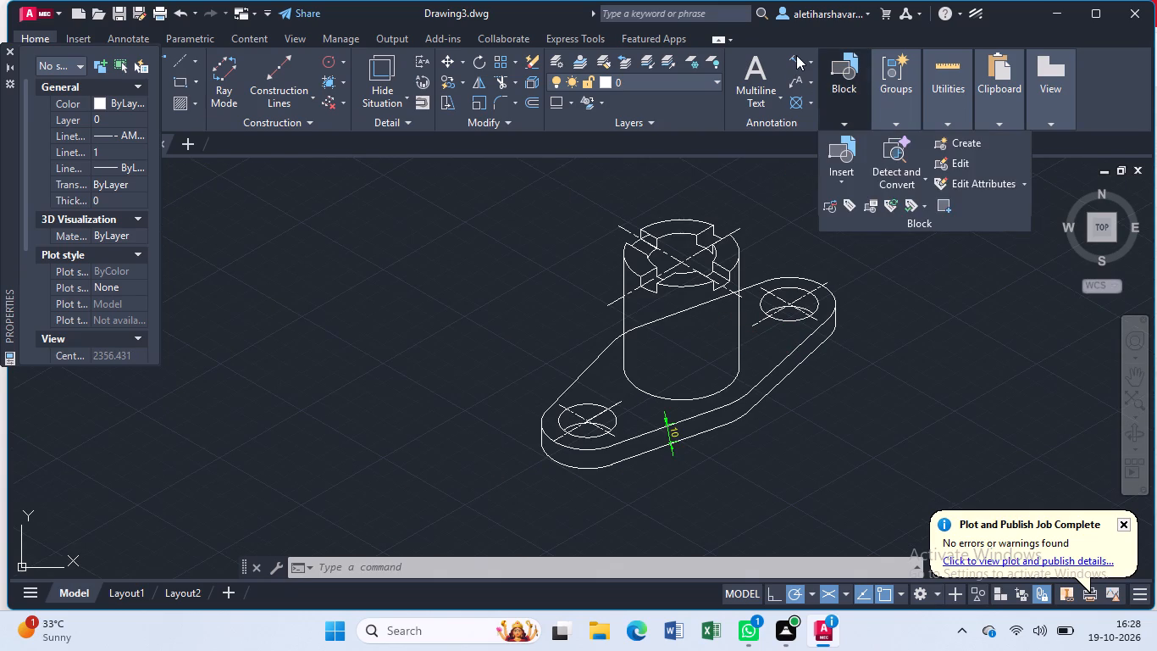
{"action": "left_click", "coordinate": [796, 55]}
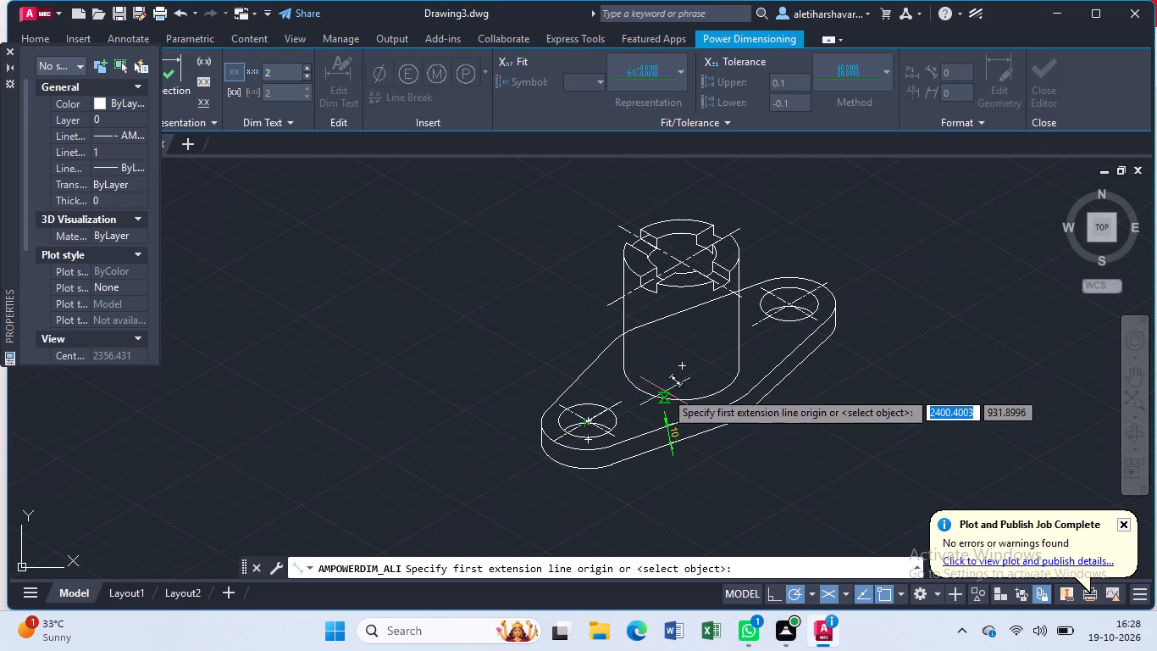
{"action": "left_click", "coordinate": [683, 291]}
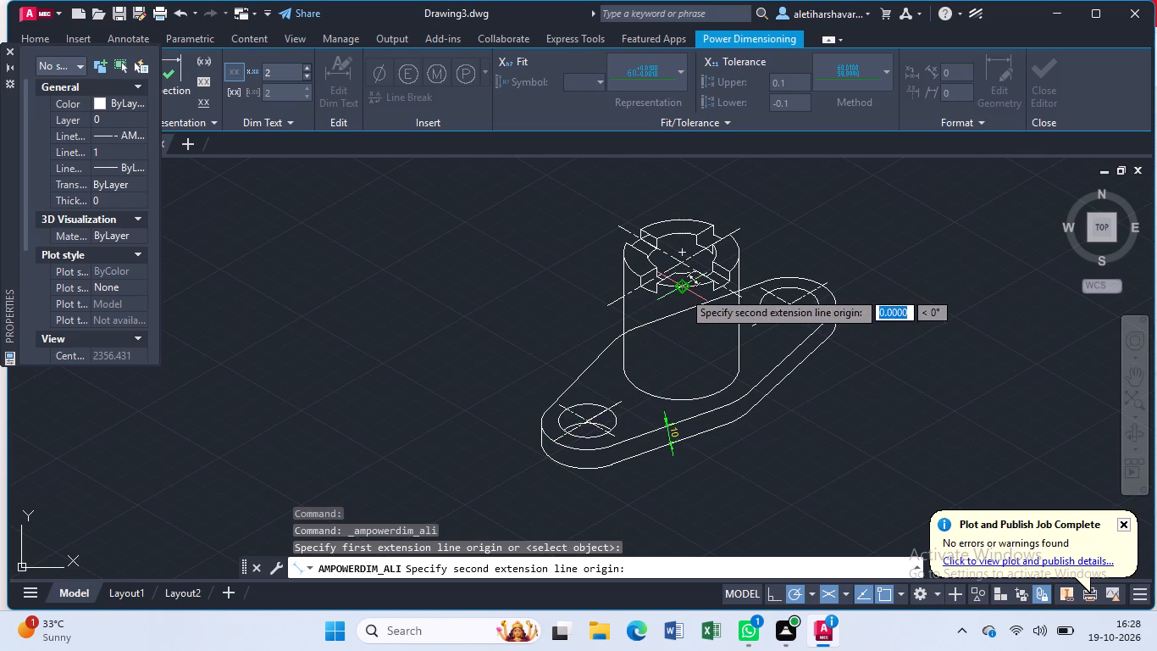
{"action": "left_click", "coordinate": [682, 396]}
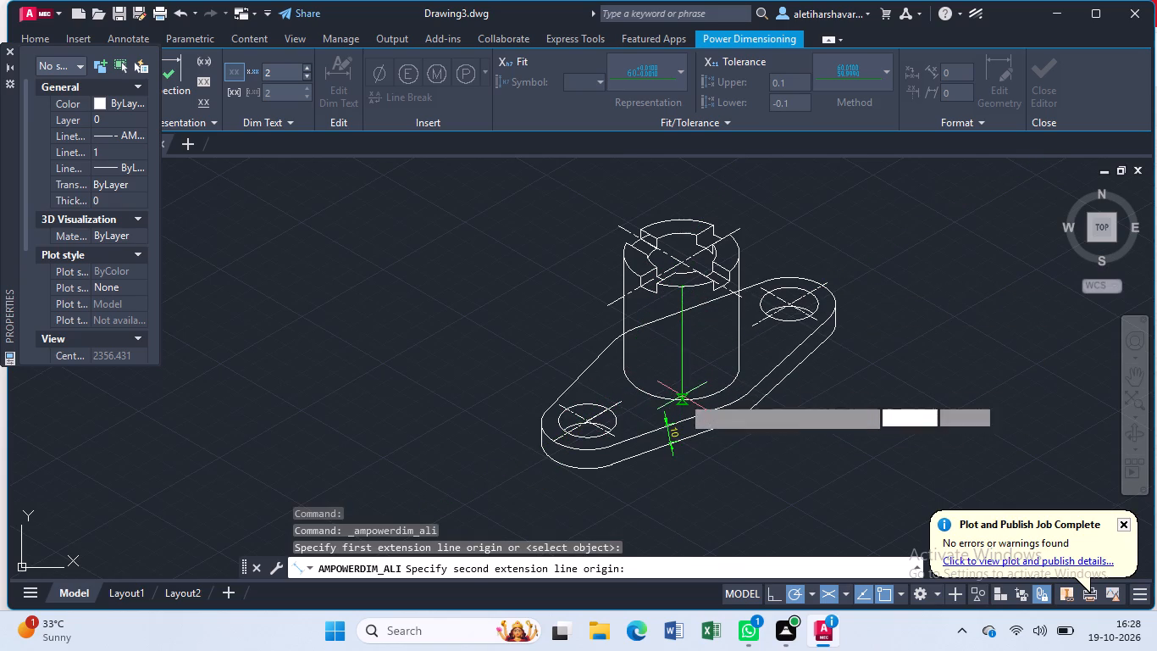
{"action": "left_click", "coordinate": [669, 393]}
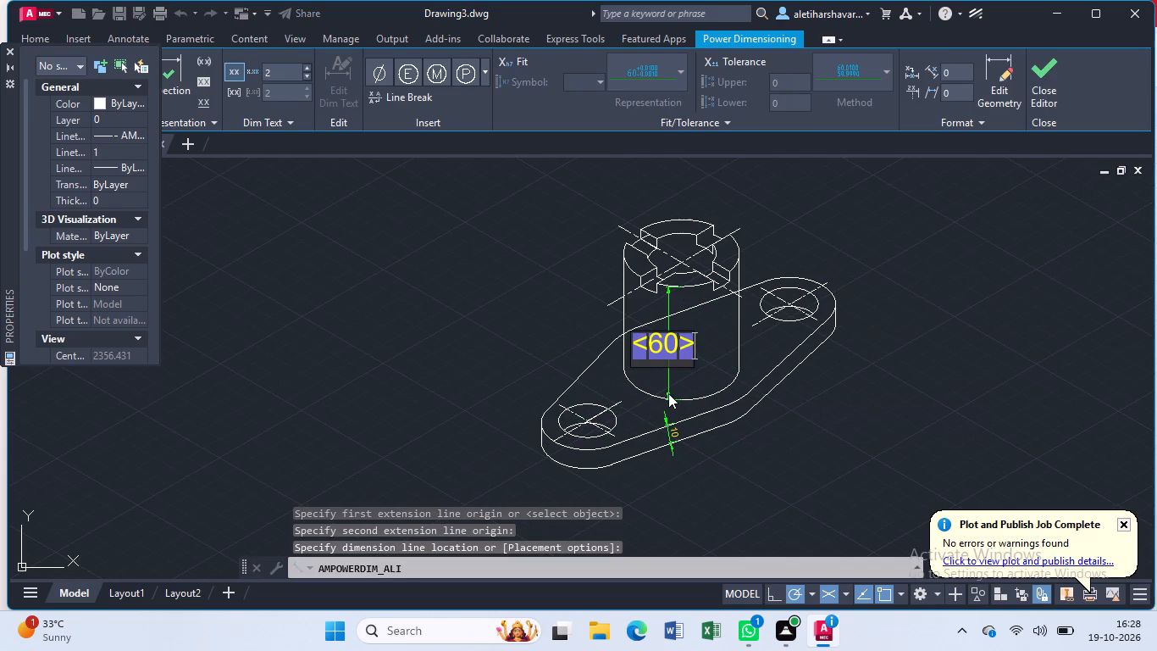
{"action": "key", "text": "Return"}
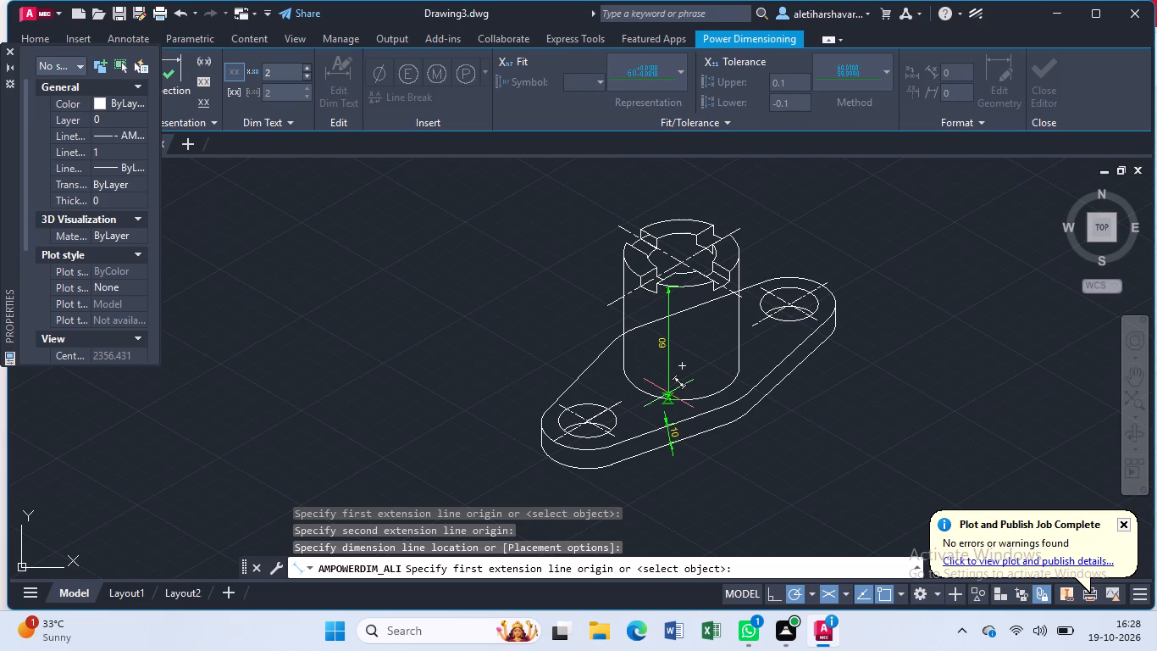
{"action": "key", "text": "Escape"}
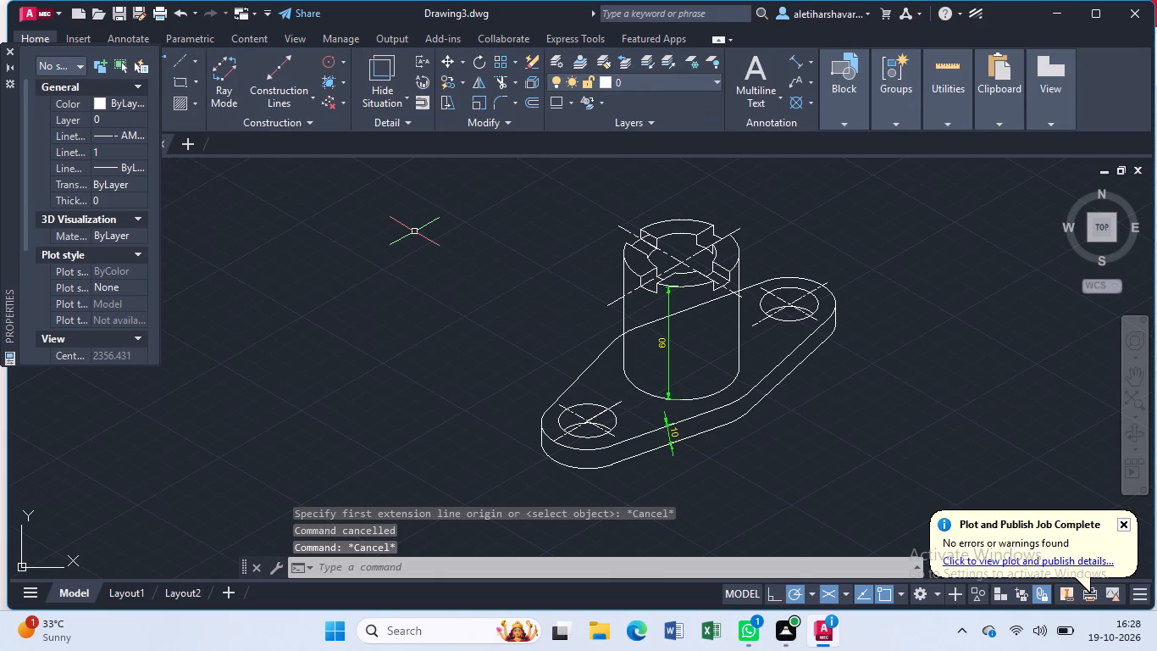
{"action": "key", "text": "Escape"}
{"action": "key", "text": "Escape"}
{"action": "key", "text": "Escape"}
{"action": "key", "text": "Escape"}
{"action": "key", "text": "Escape"}
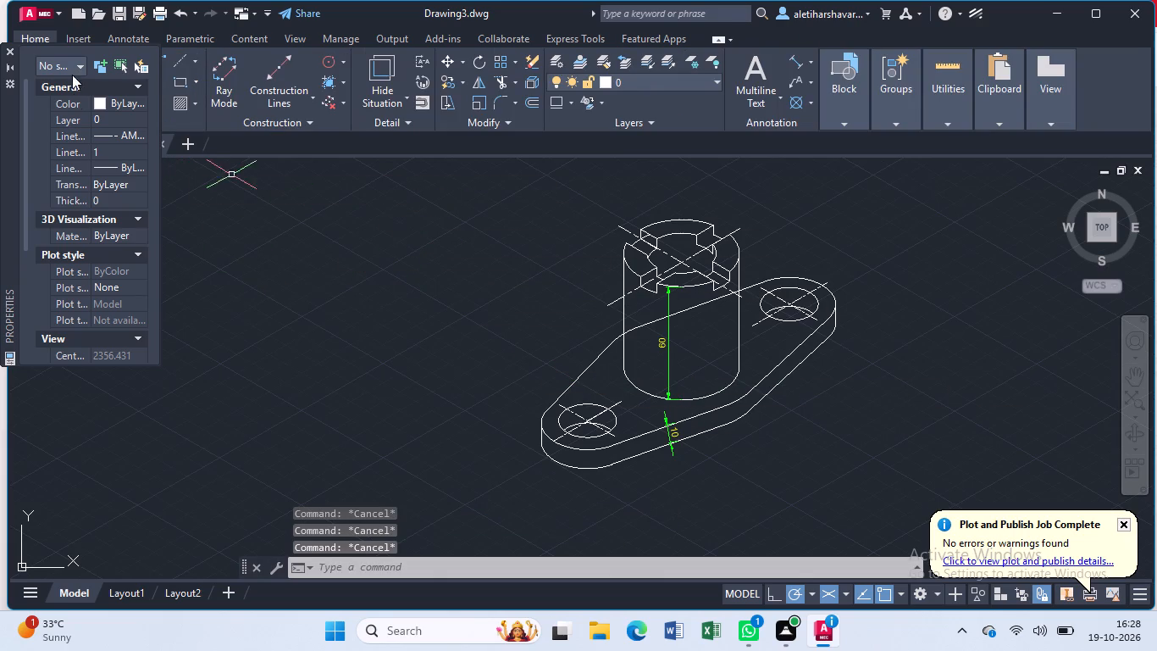
Close the object properties palette.
{"action": "left_click", "coordinate": [8, 48]}
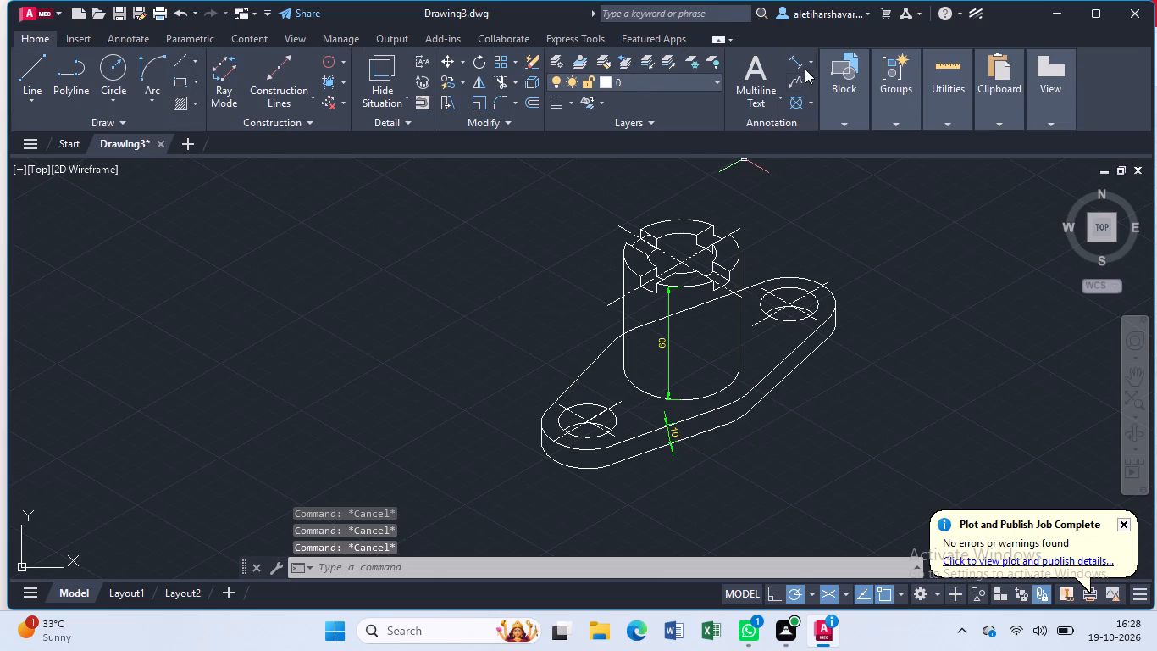
Add a horizontal dimension from the cylinder's top centre to the rear lug's hole centre, placed above the cylinder, and set its text to 57.5.
{"action": "left_click", "coordinate": [796, 59]}
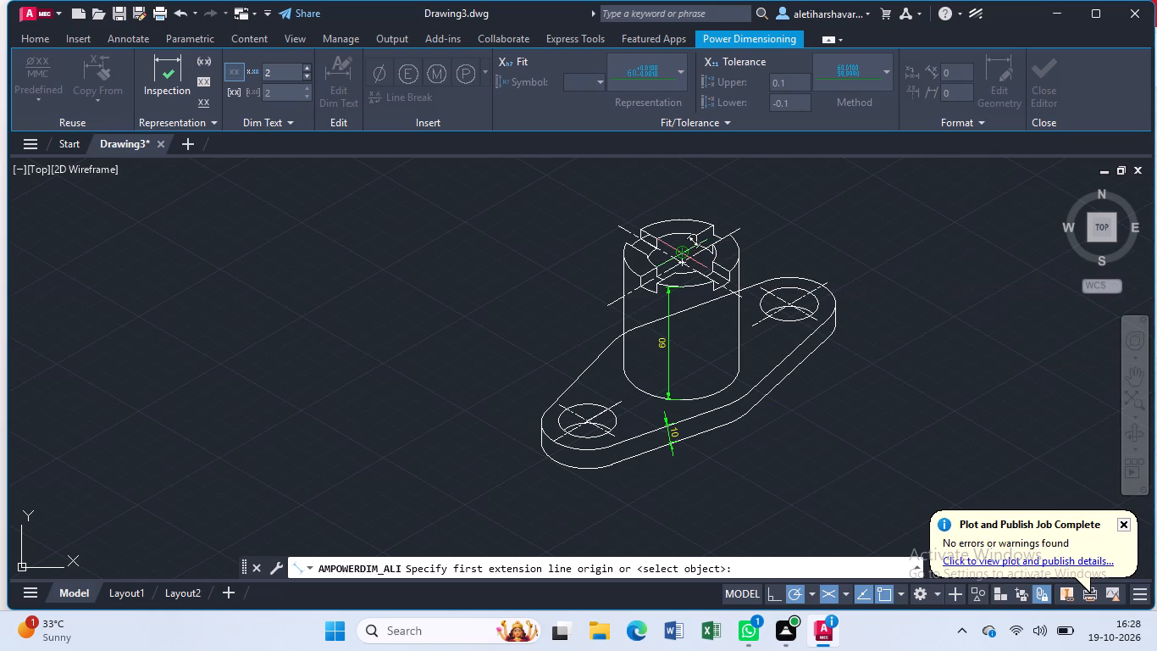
{"action": "key", "text": "Escape"}
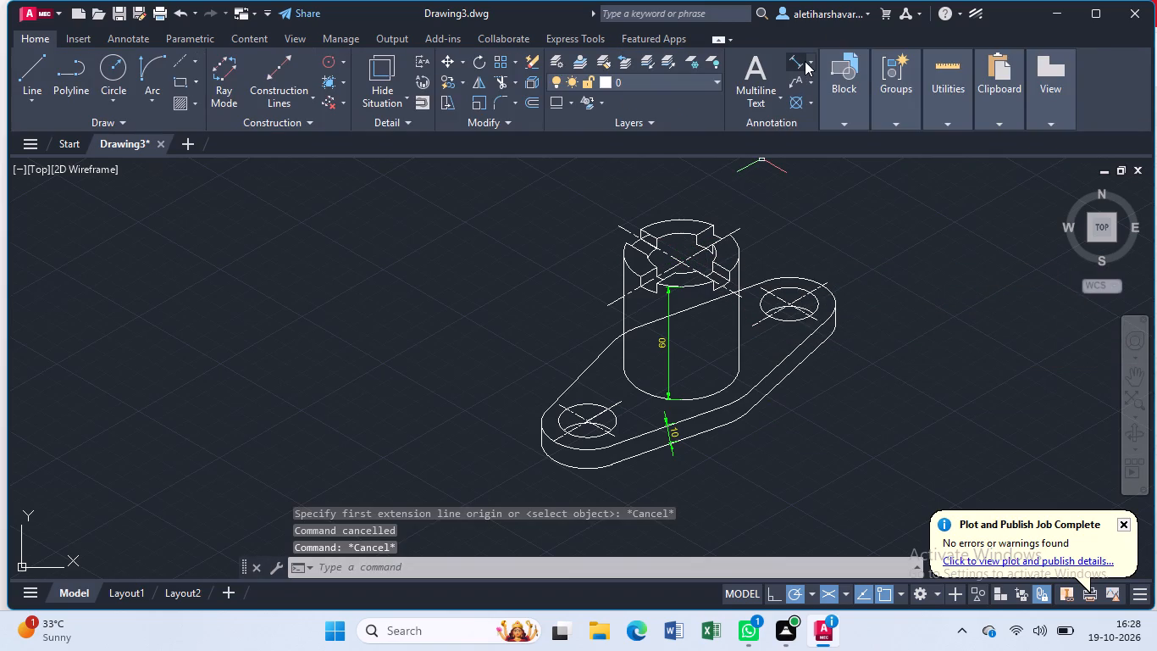
{"action": "left_click", "coordinate": [810, 58]}
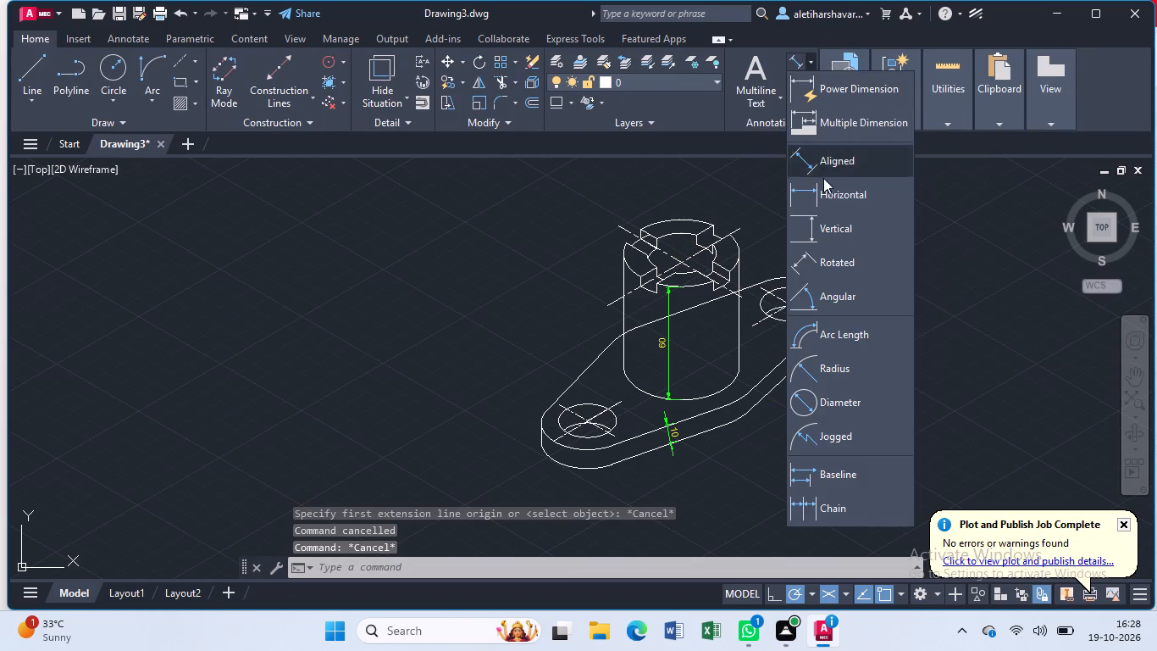
{"action": "left_click_drag", "start_coordinate": [824, 186], "coordinate": [824, 195]}
{"action": "left_click", "coordinate": [686, 249]}
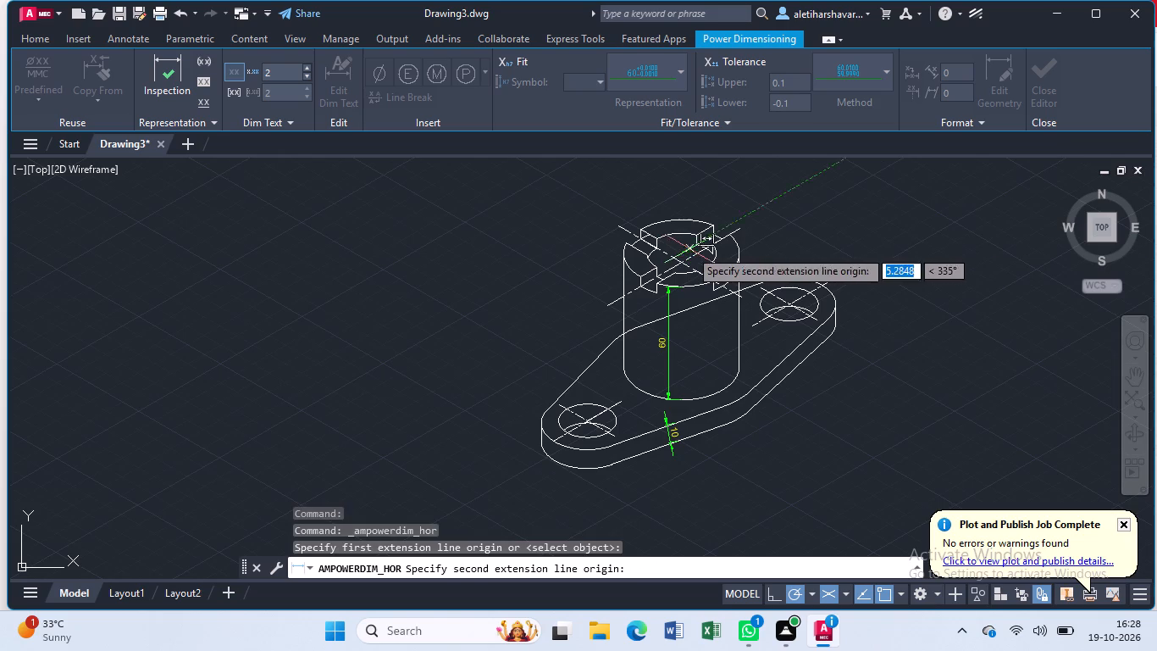
{"action": "left_click", "coordinate": [792, 307]}
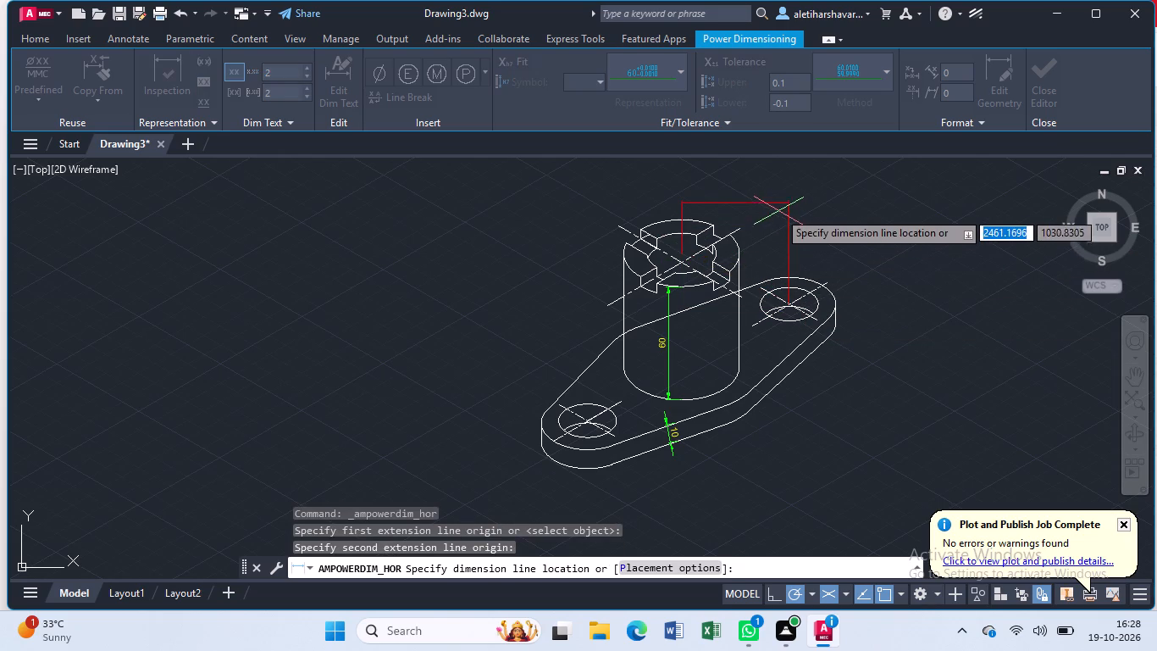
{"action": "left_click", "coordinate": [778, 209]}
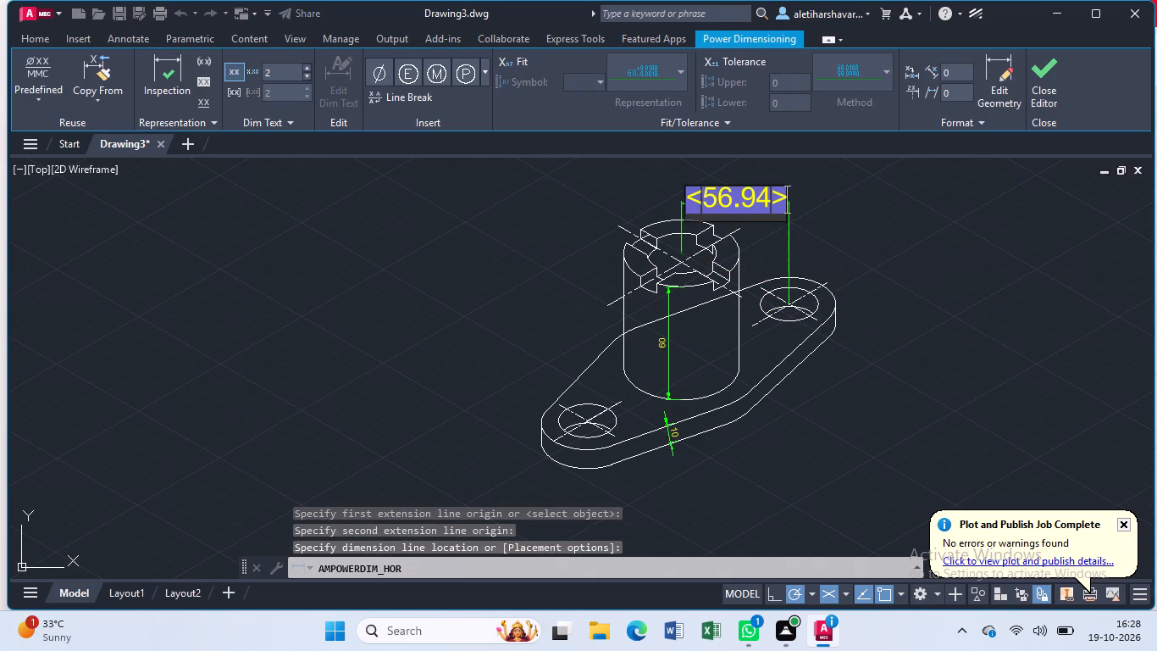
{"action": "key", "text": "BackSpace"}
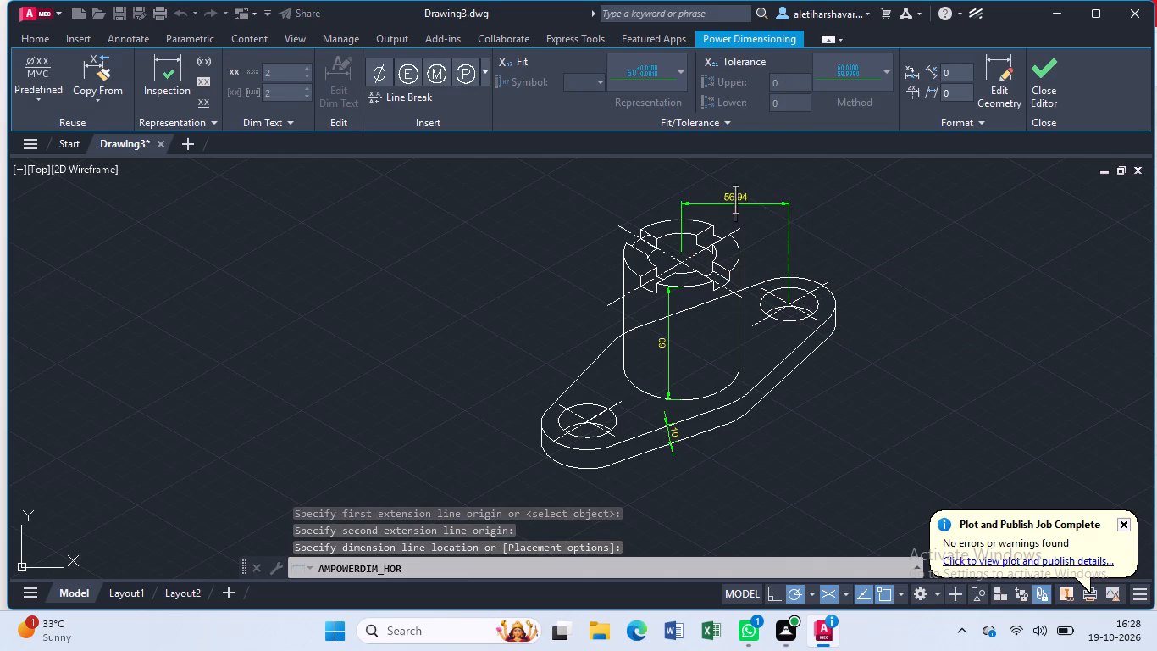
{"action": "type", "text": "57"}
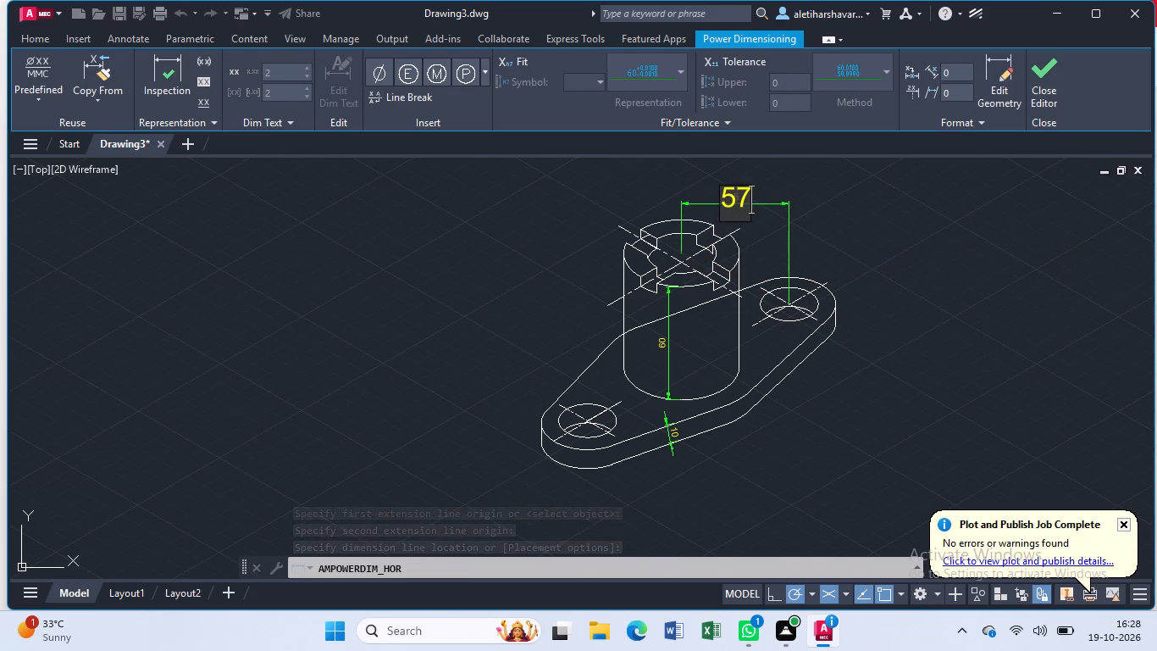
{"action": "type", "text": ".5"}
{"action": "key", "text": "Return"}
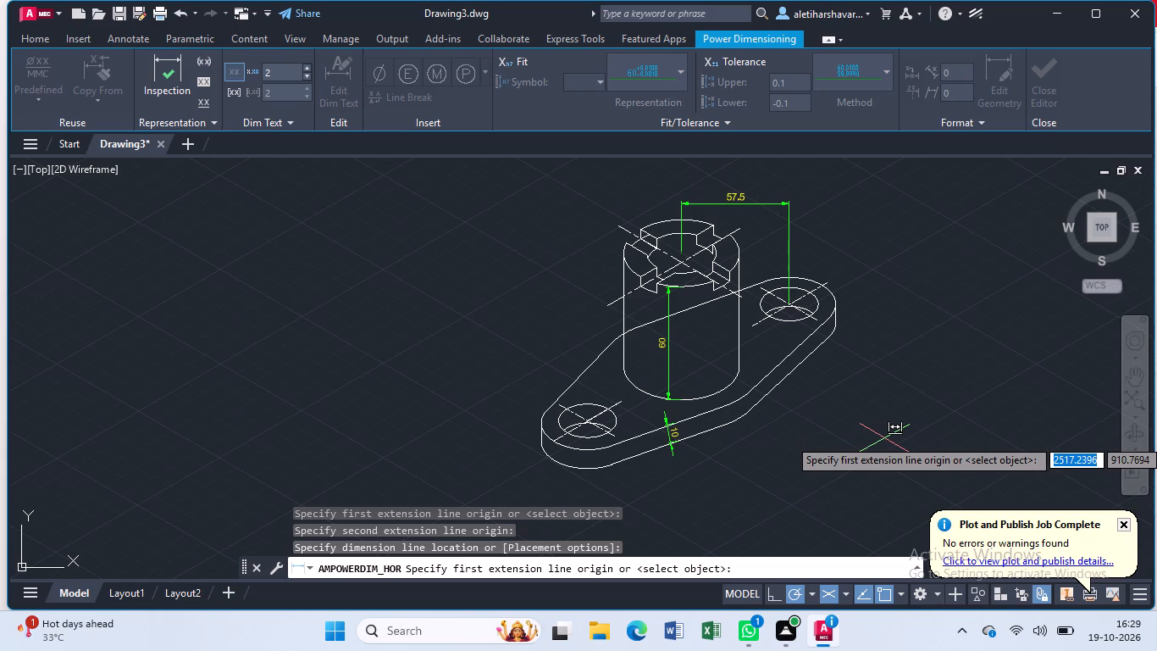
{"action": "key", "text": "Escape"}
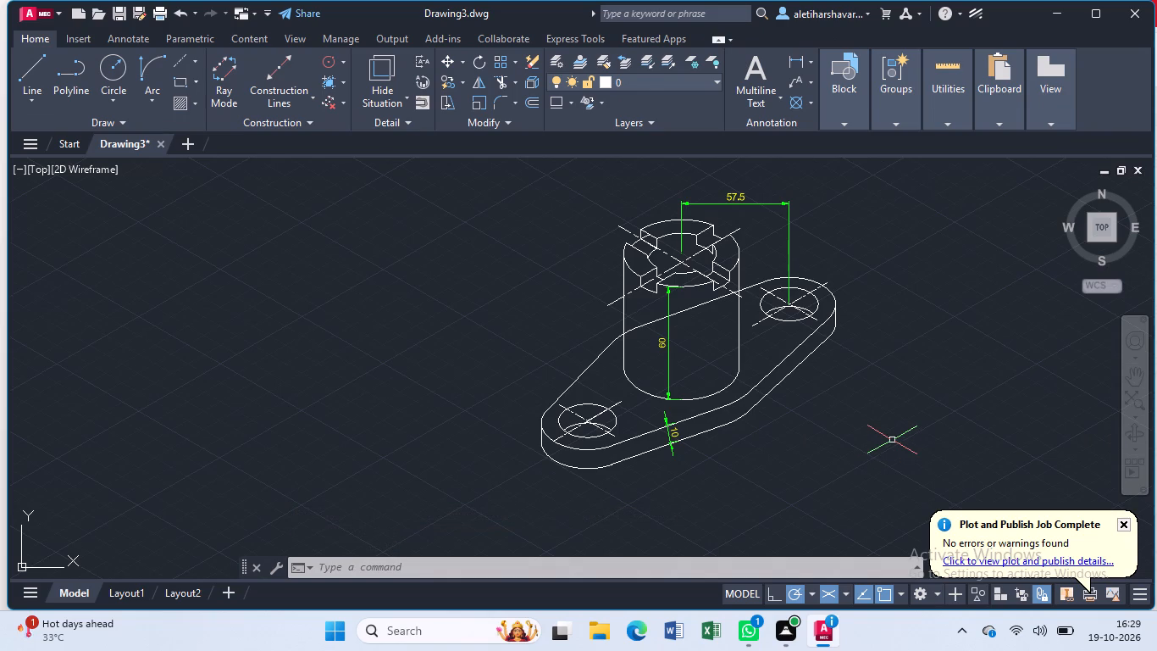
Add a multileader with yellow text R20 pointing to the outer edge of the rear lug.
{"action": "type", "text": "m;l"}
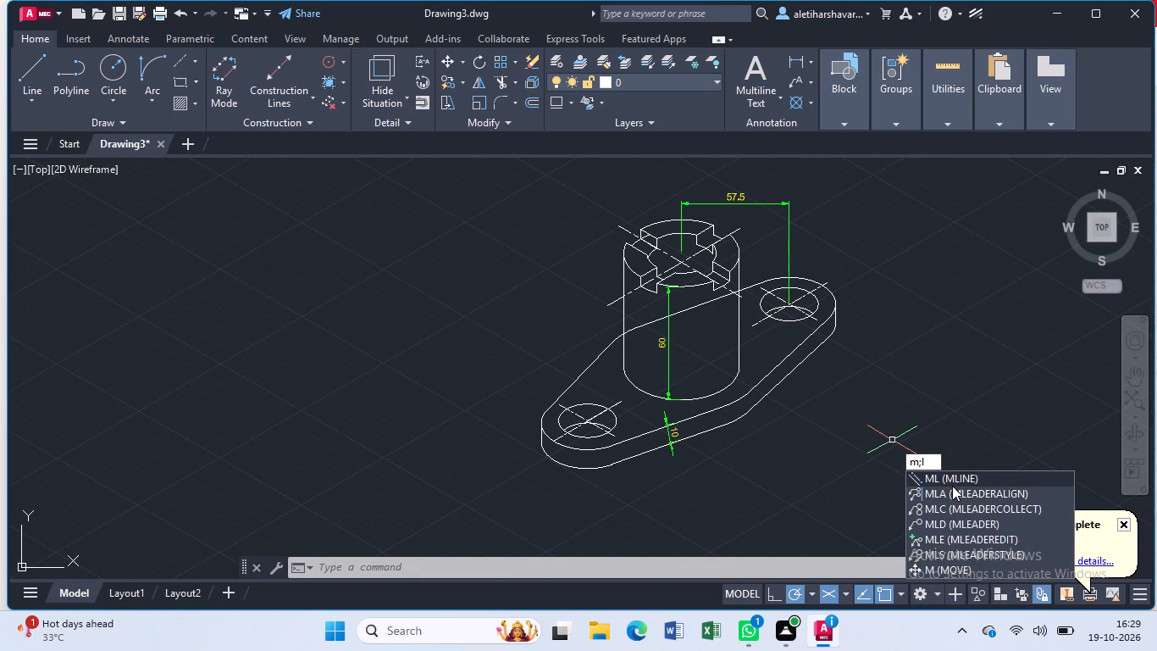
{"action": "key", "text": "BackSpace"}
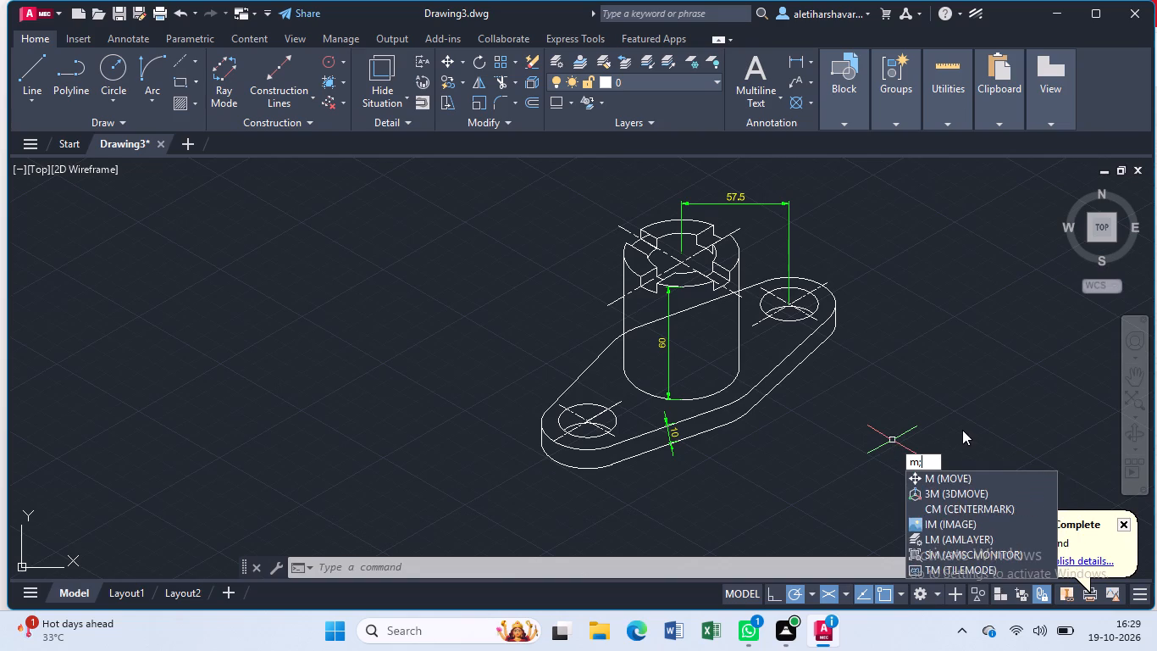
{"action": "key", "text": "BackSpace"}
{"action": "key", "text": "l"}
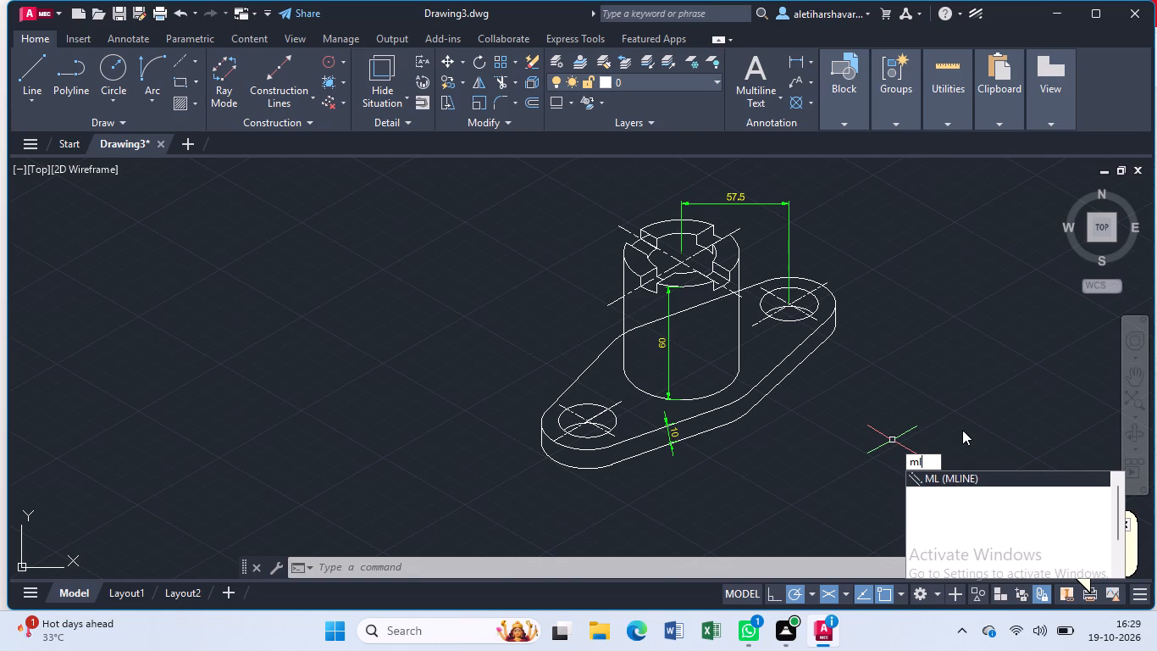
{"action": "left_click", "coordinate": [962, 487]}
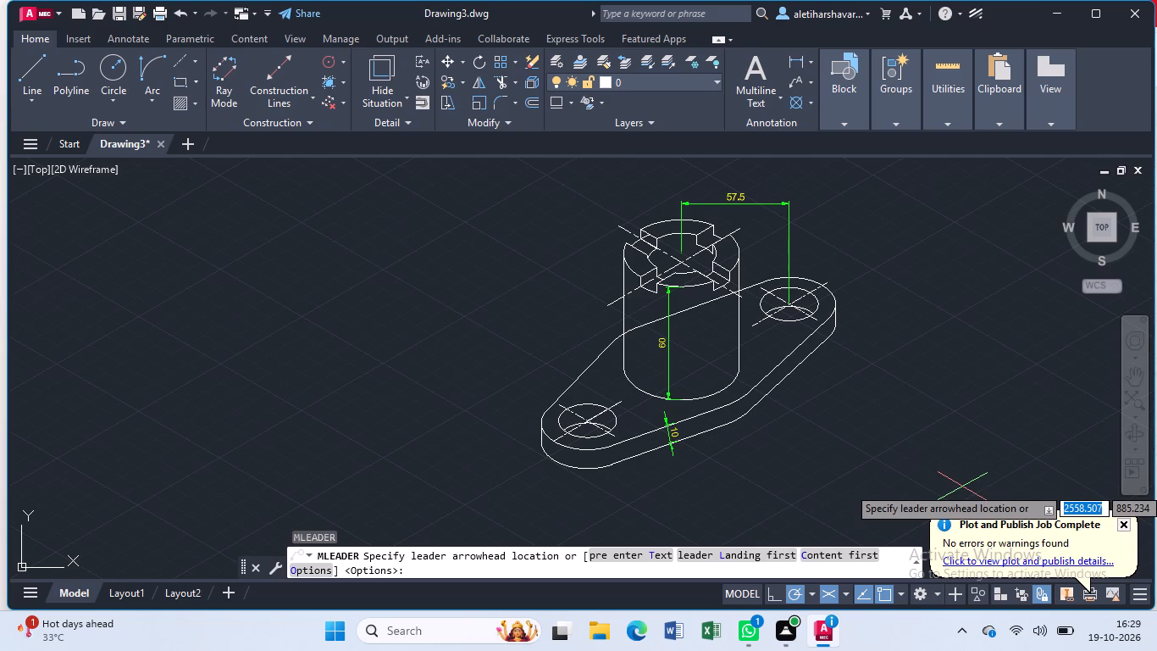
{"action": "left_click", "coordinate": [835, 296]}
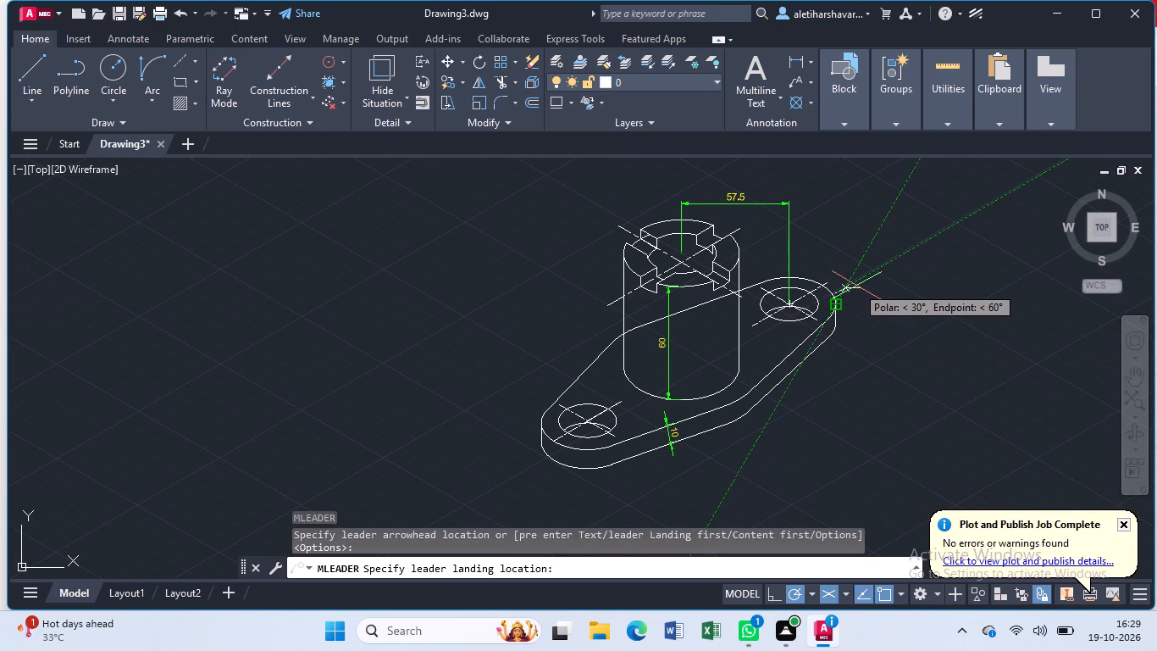
{"action": "left_click", "coordinate": [856, 286]}
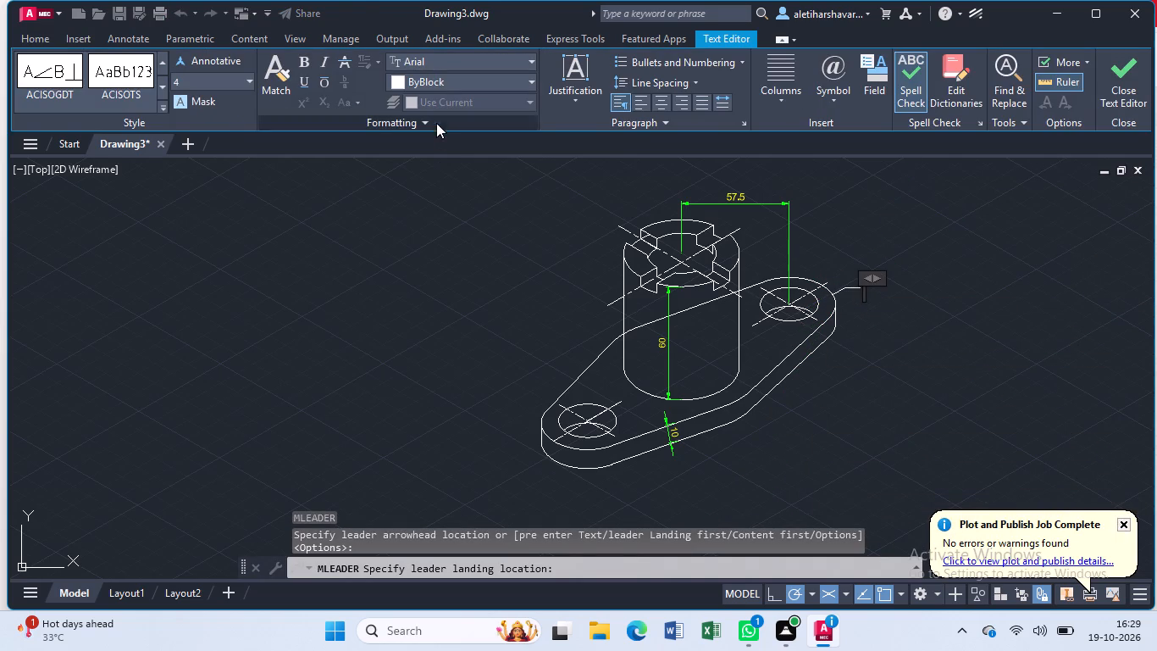
{"action": "left_click", "coordinate": [529, 82]}
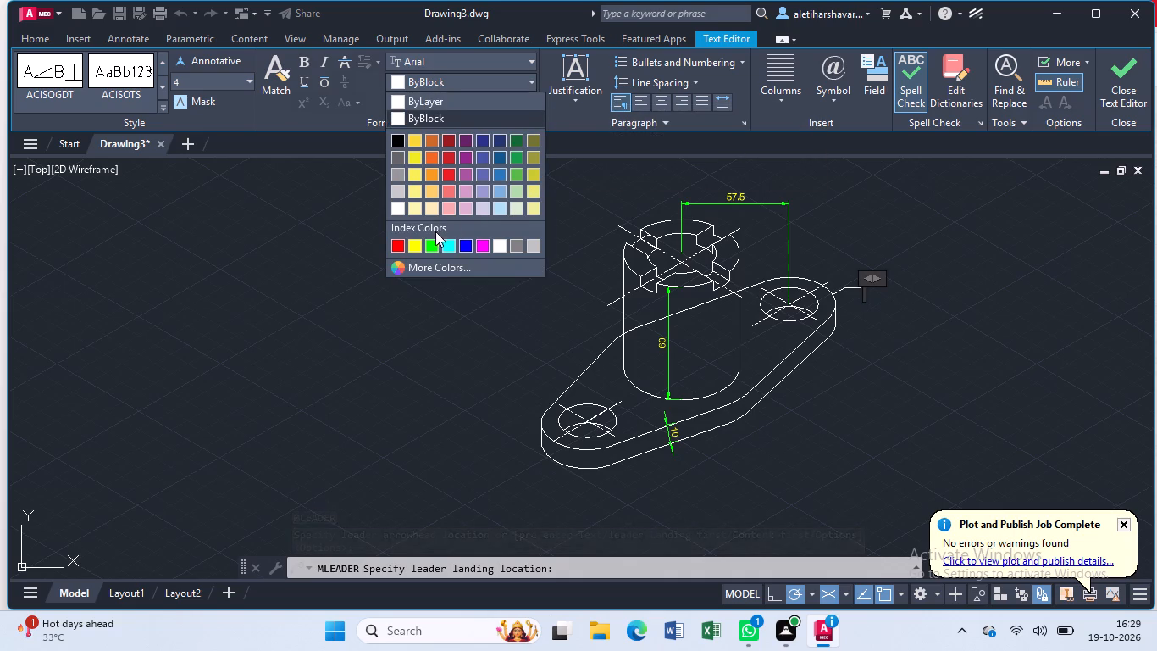
{"action": "left_click", "coordinate": [412, 242]}
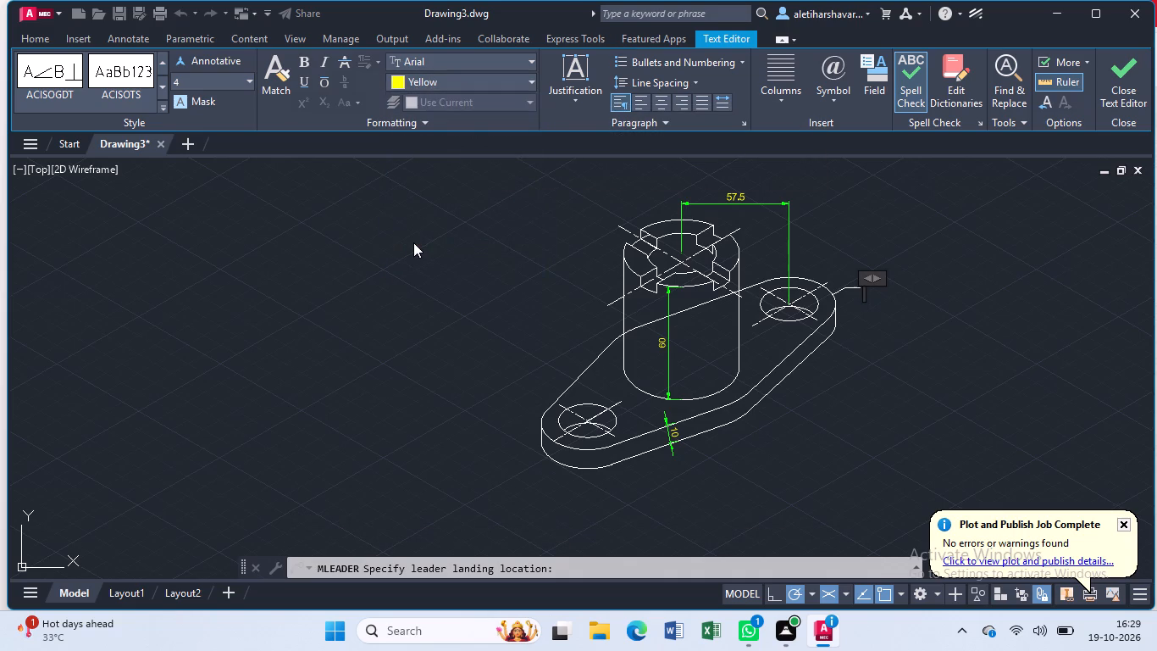
{"action": "key", "text": "shift+r"}
{"action": "type", "text": "20"}
{"action": "key", "text": "Return"}
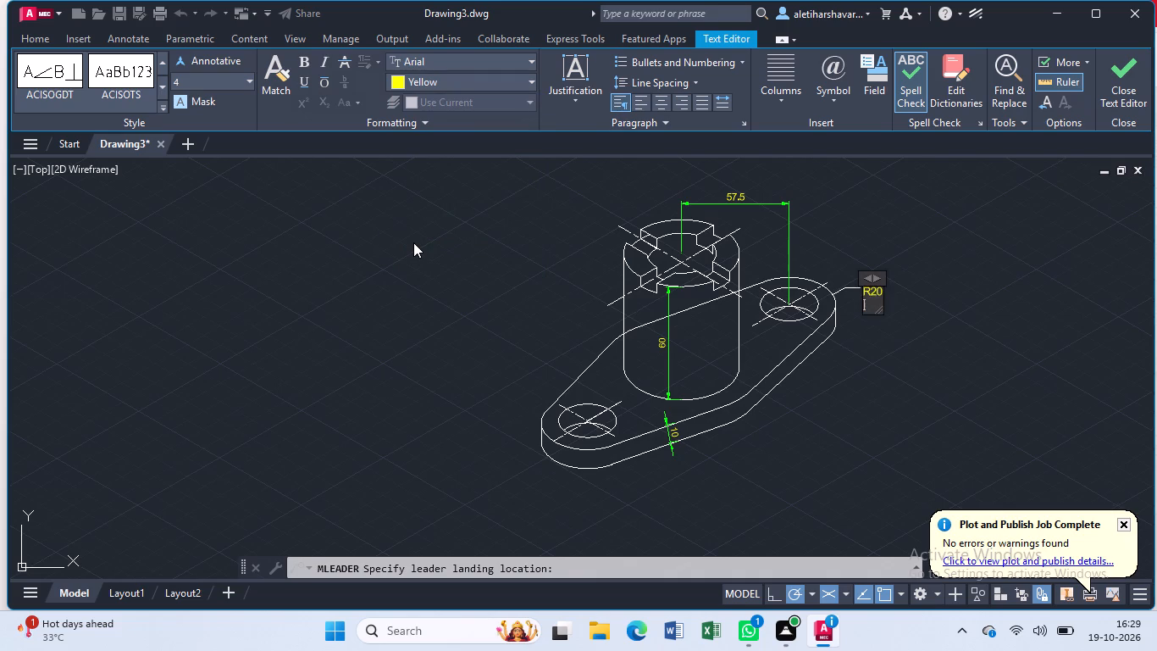
{"action": "key", "text": "BackSpace"}
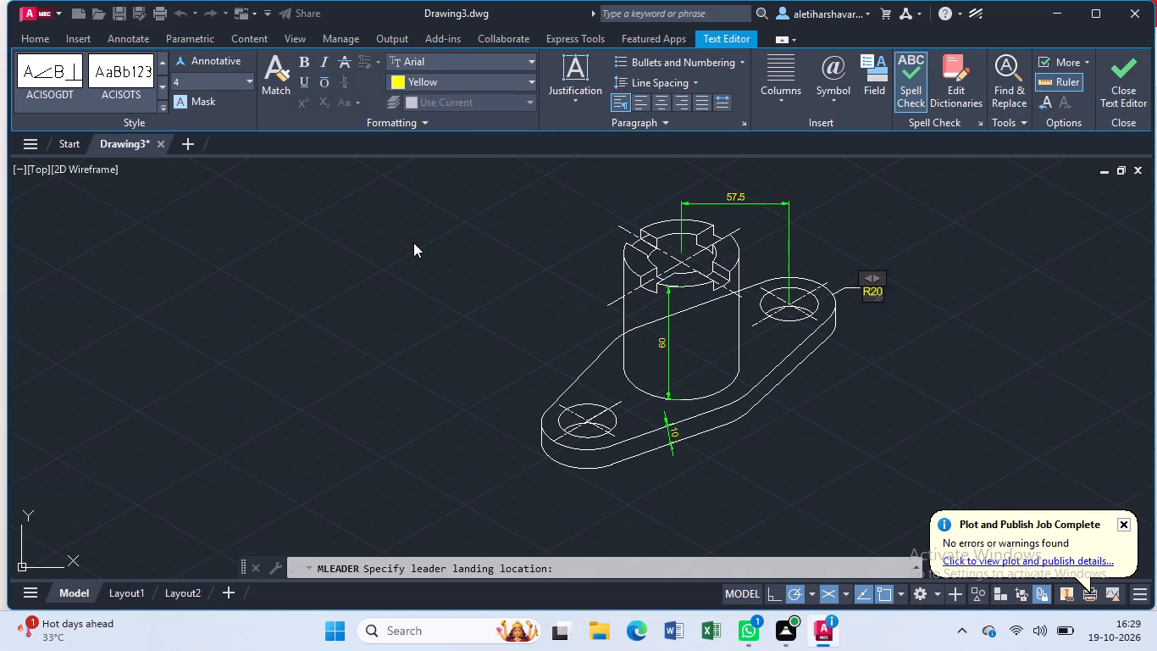
{"action": "left_click", "coordinate": [413, 242]}
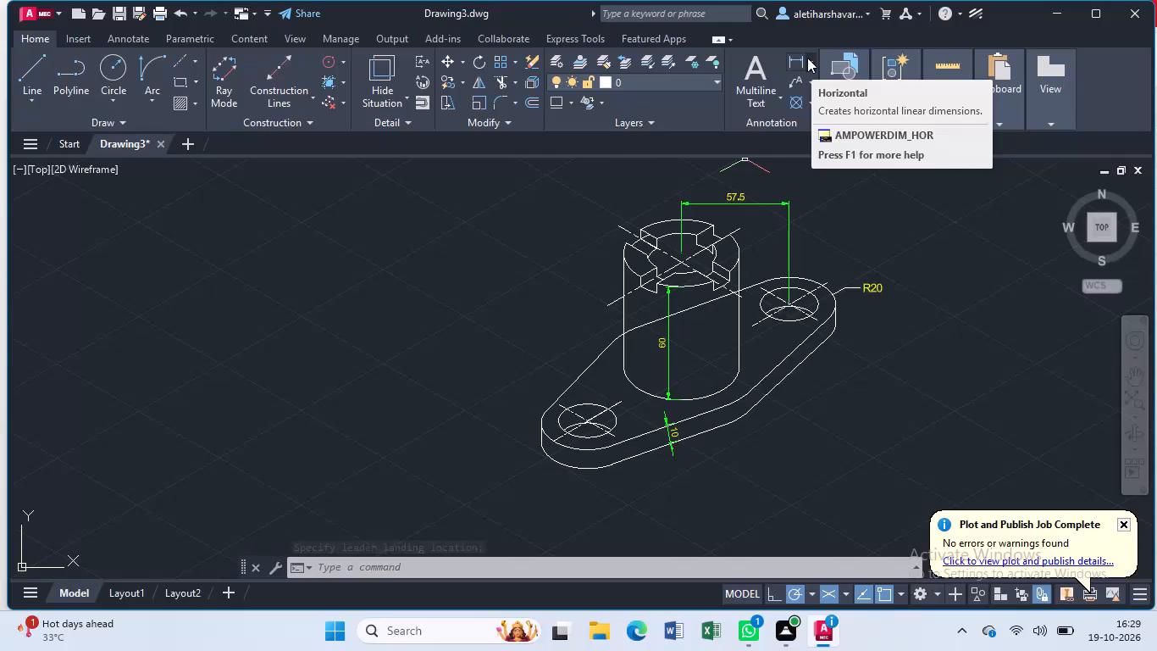
Add a multileader with yellow text Ø25 pointing to the outer side of the front lug's hole.
{"action": "type", "text": "ml"}
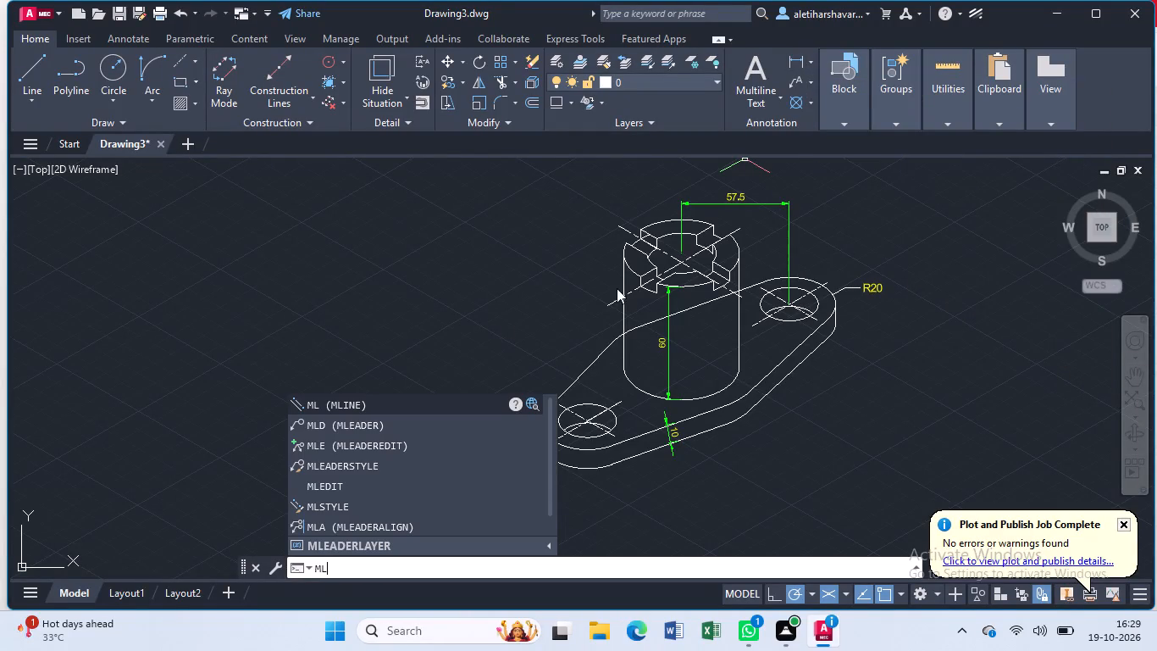
{"action": "left_click", "coordinate": [386, 431]}
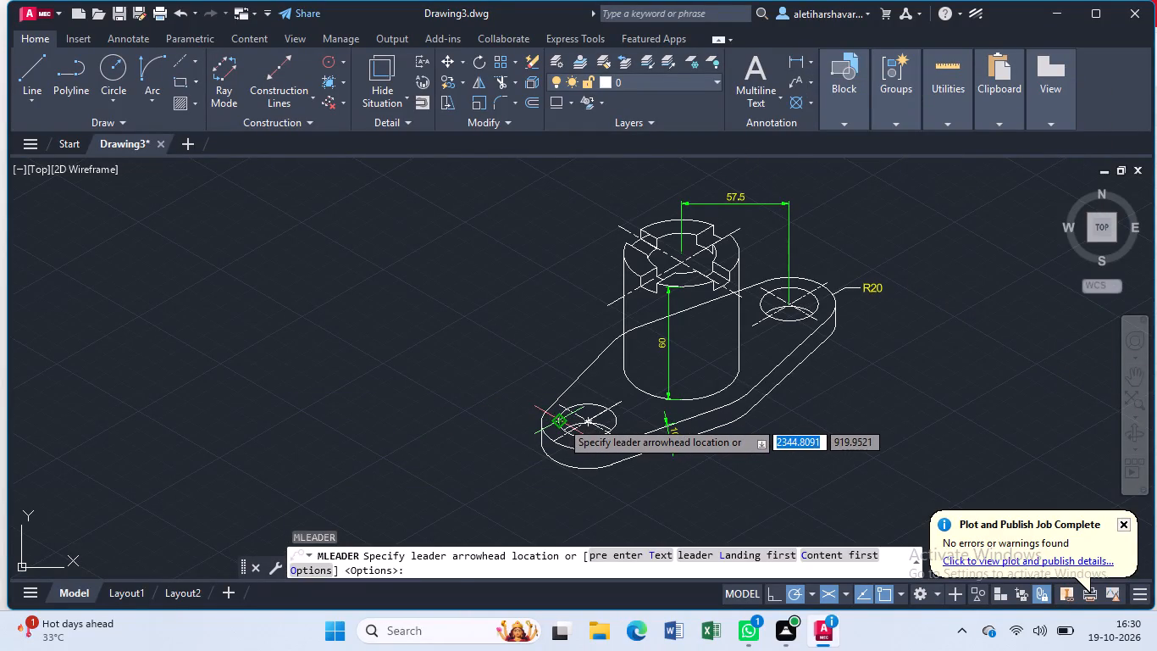
{"action": "left_click", "coordinate": [561, 420]}
{"action": "left_click", "coordinate": [512, 409]}
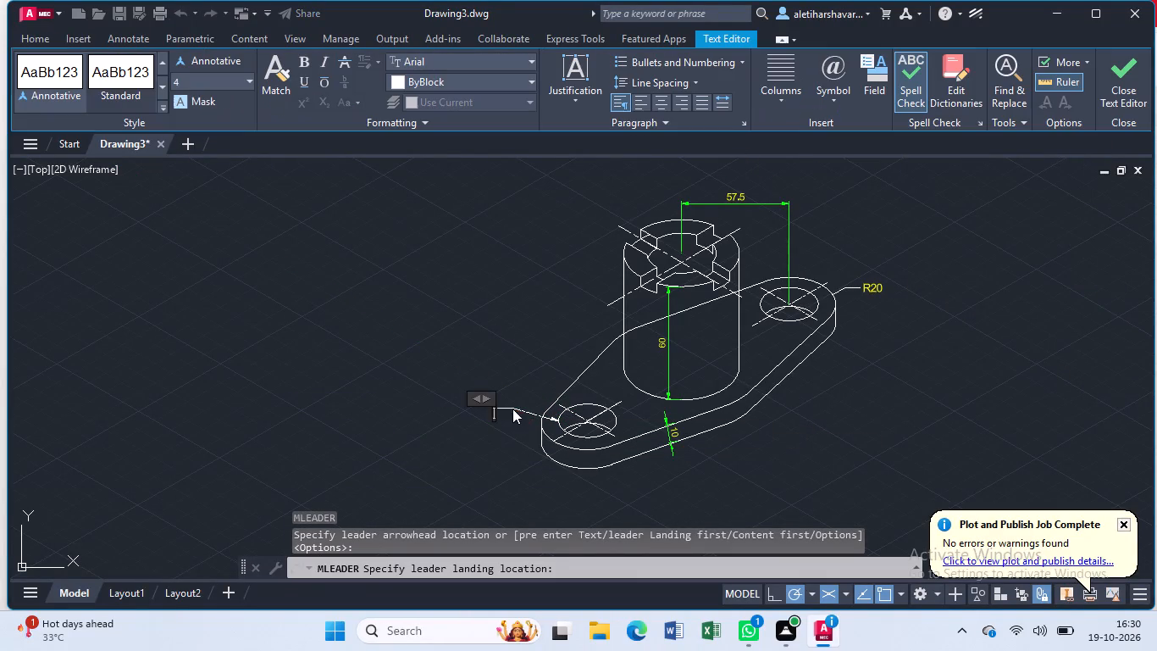
{"action": "left_click", "coordinate": [528, 79]}
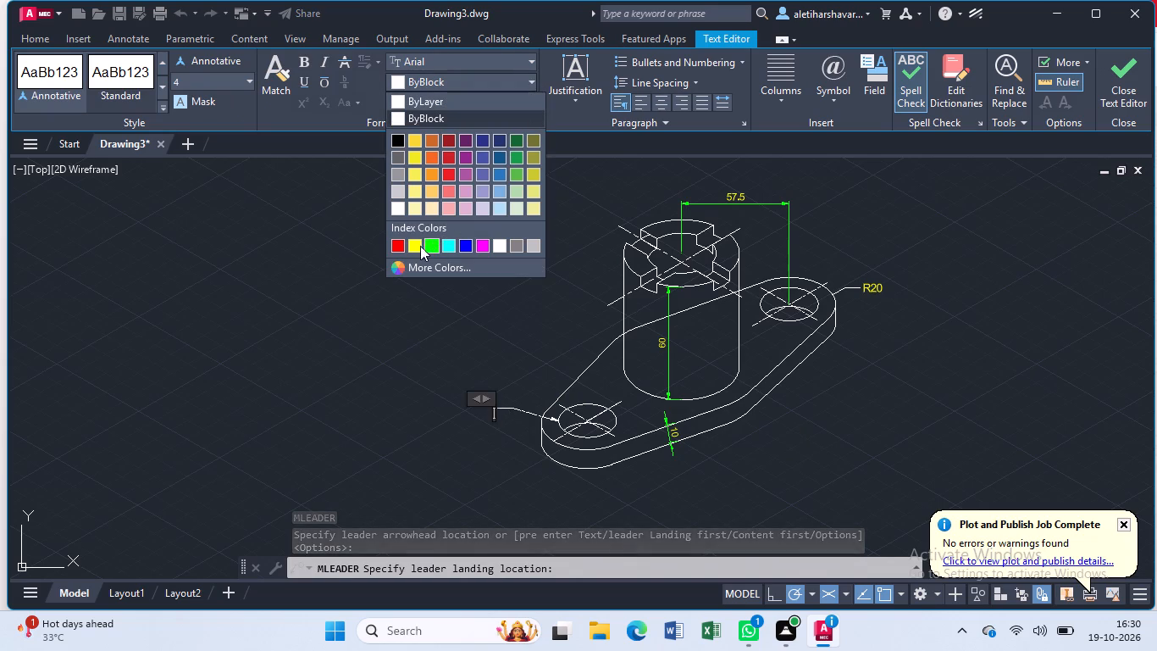
{"action": "left_click", "coordinate": [415, 248]}
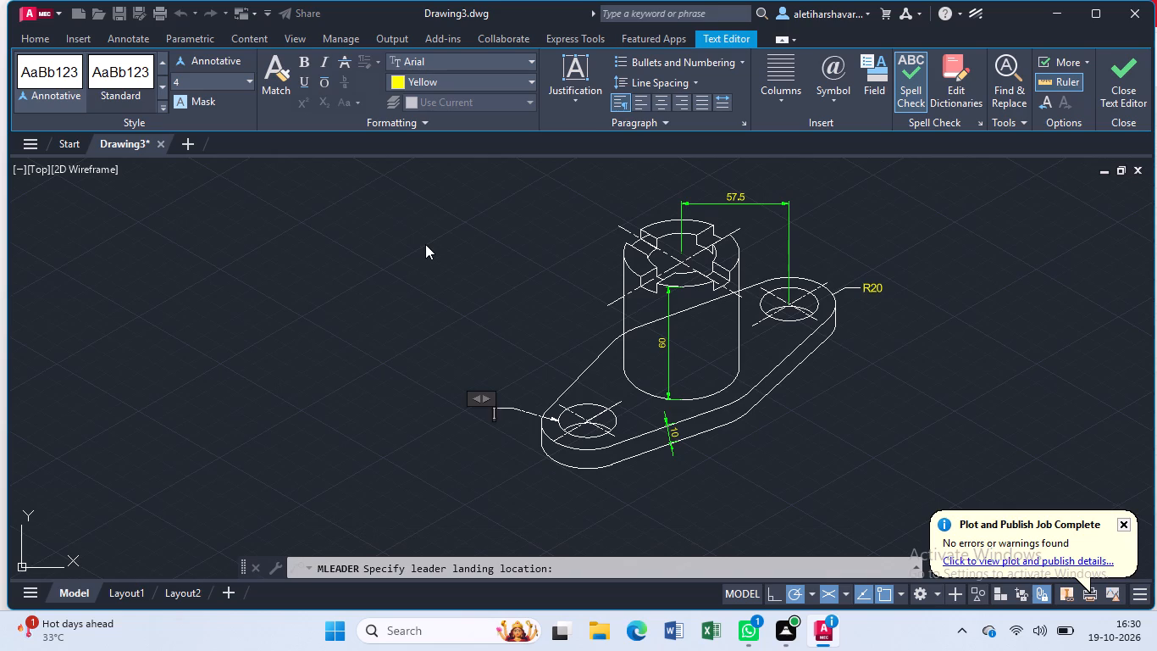
{"action": "type", "text": "%%"}
{"action": "key", "text": "c"}
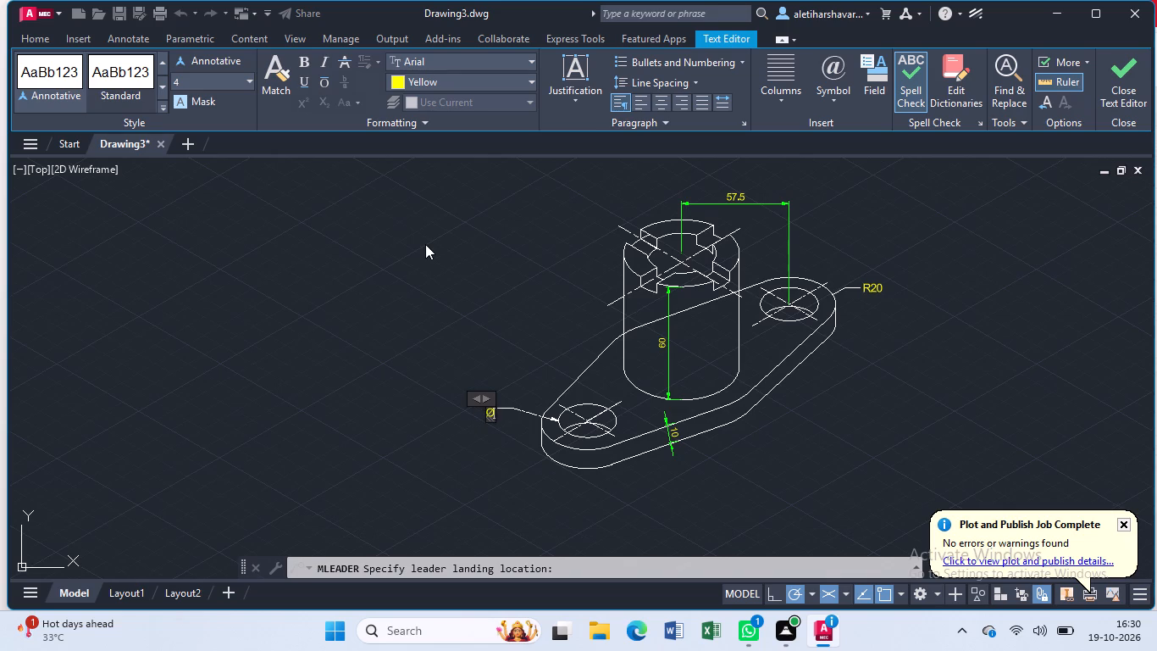
{"action": "key", "text": "2"}
{"action": "key", "text": "5"}
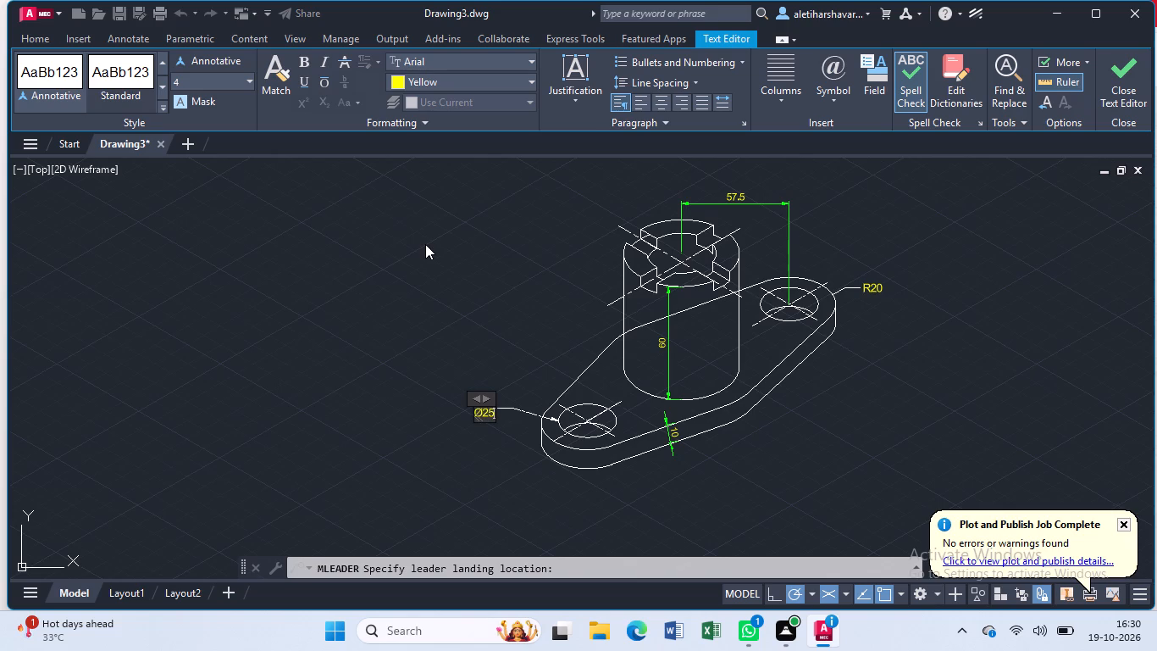
{"action": "left_click", "coordinate": [425, 244]}
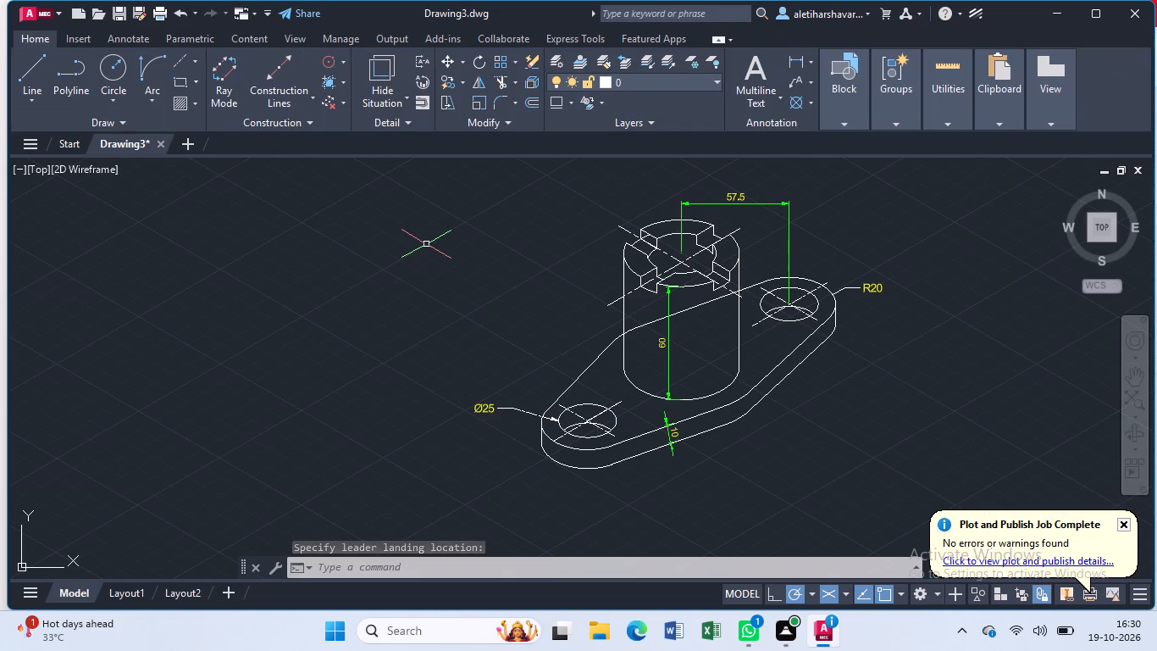
Add a multileader with yellow text R25 pointing to the front lug's rounded top edge, landing below the Ø25 label.
{"action": "key", "text": "Return"}
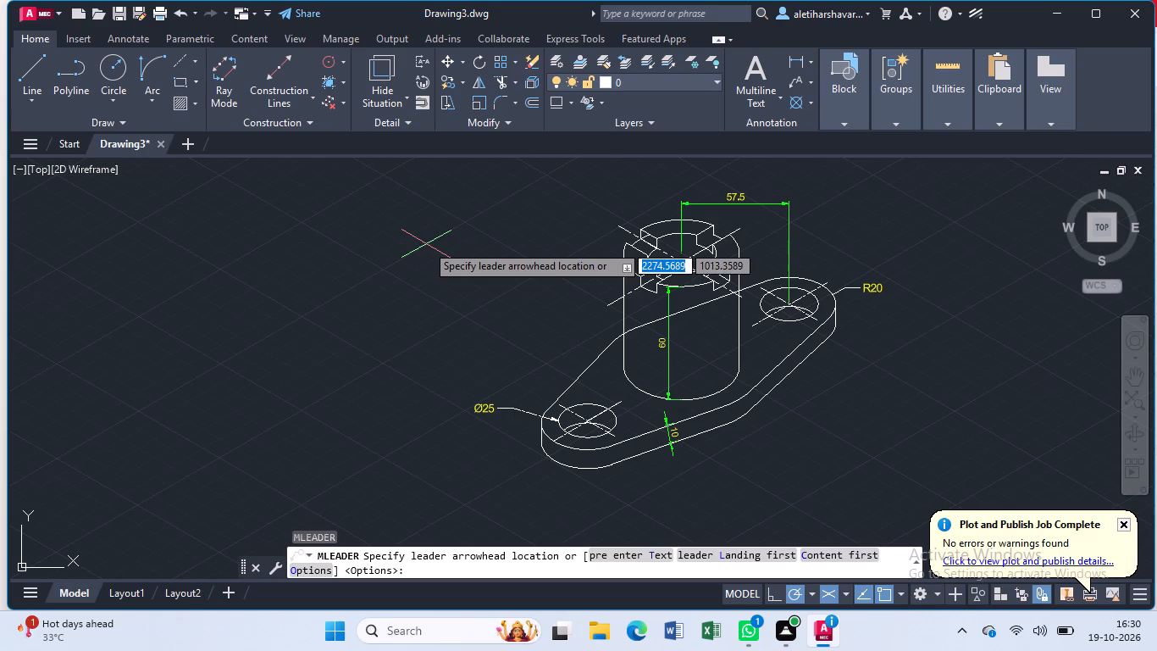
{"action": "left_click", "coordinate": [562, 445]}
{"action": "left_click", "coordinate": [532, 461]}
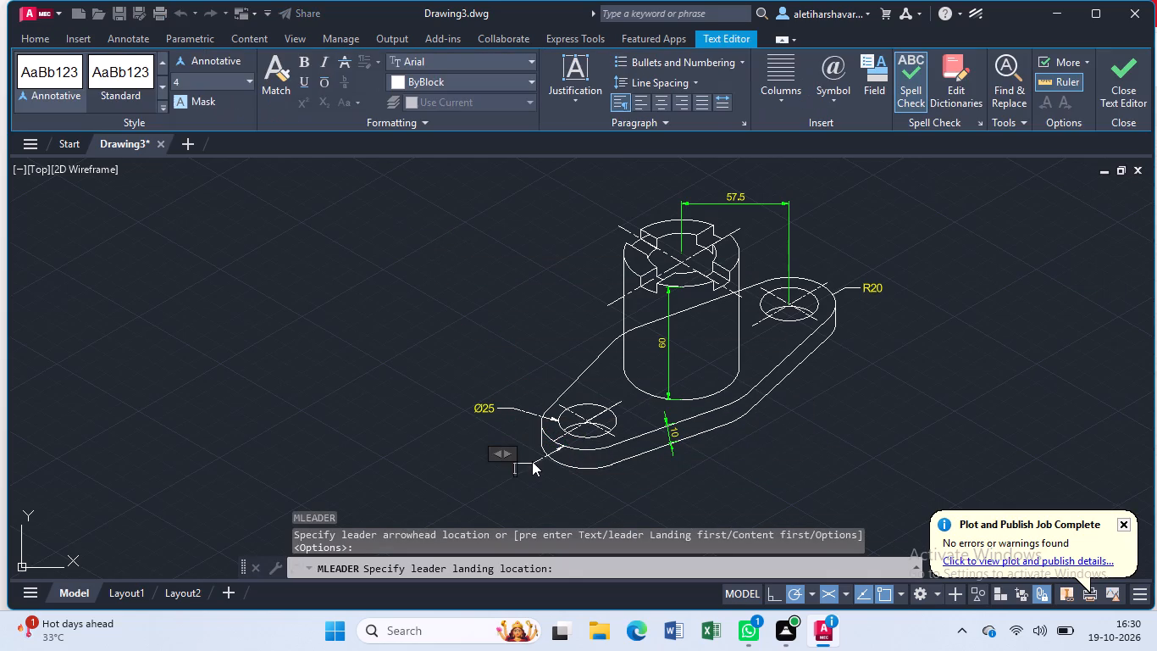
{"action": "left_click", "coordinate": [533, 76]}
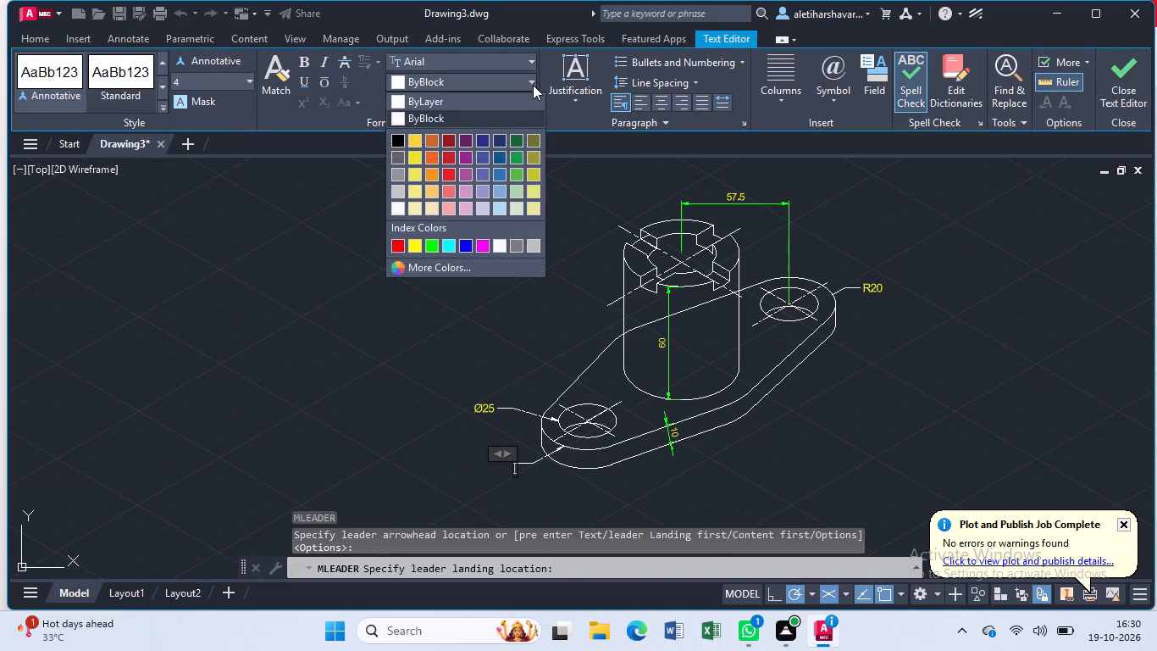
{"action": "left_click", "coordinate": [410, 248]}
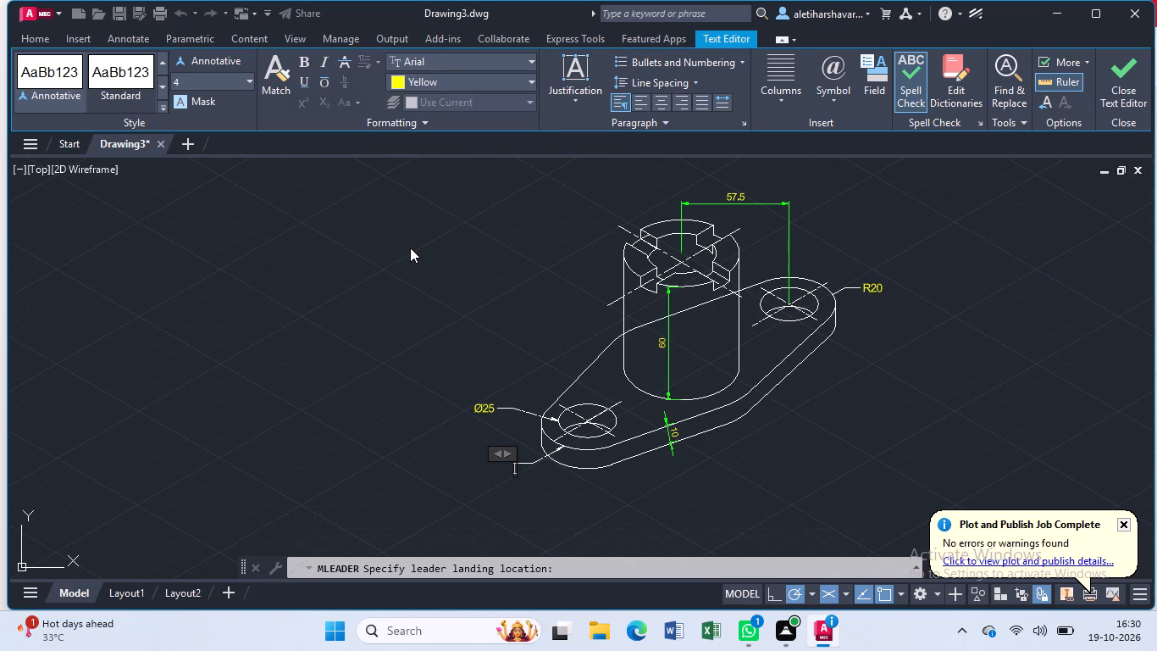
{"action": "type", "text": "R25"}
{"action": "left_click", "coordinate": [410, 248]}
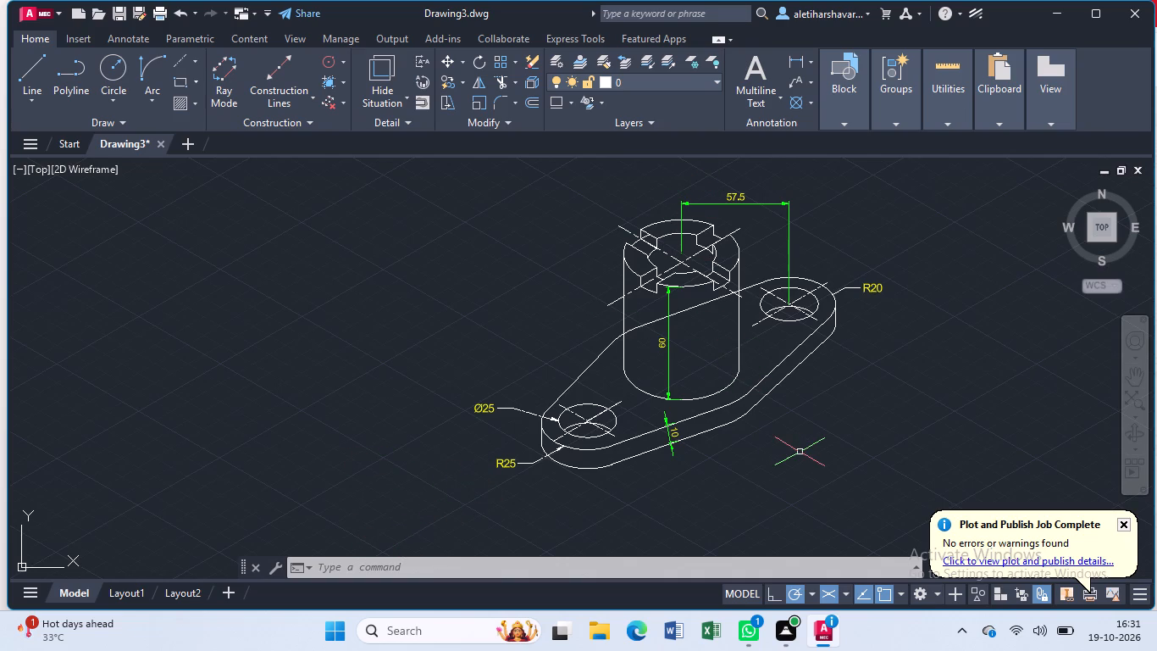
Add a horizontal multileader with yellow text R35 pointing to the base plate's curved lower edge in front of the cylinder.
{"action": "type", "text": "ml"}
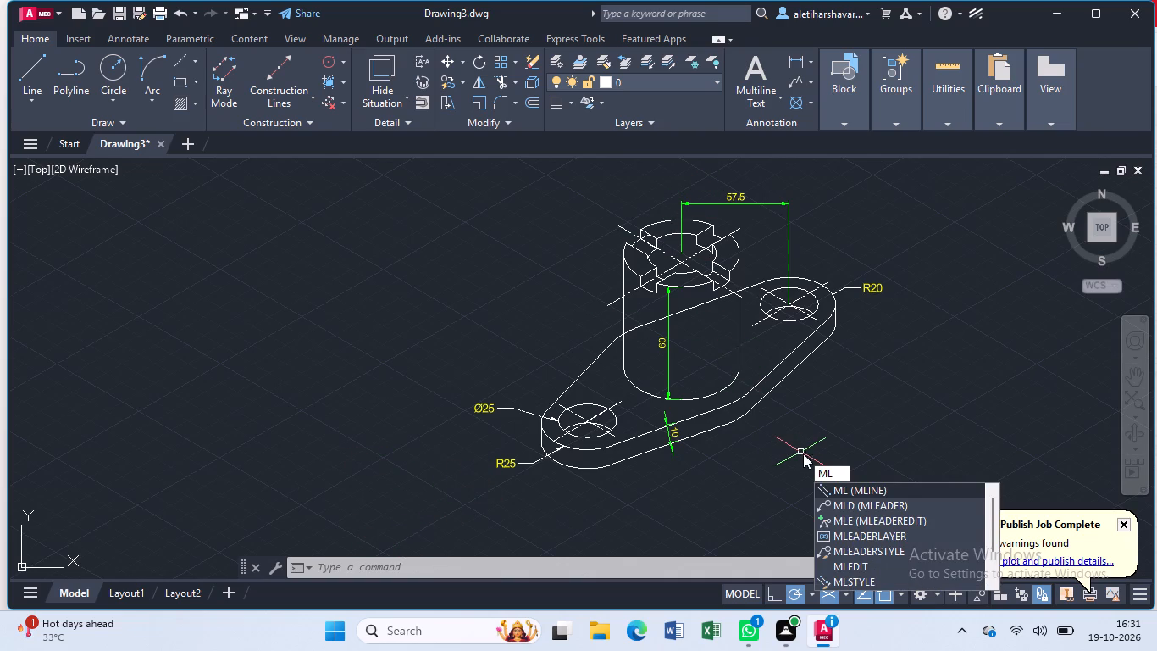
{"action": "left_click", "coordinate": [866, 503]}
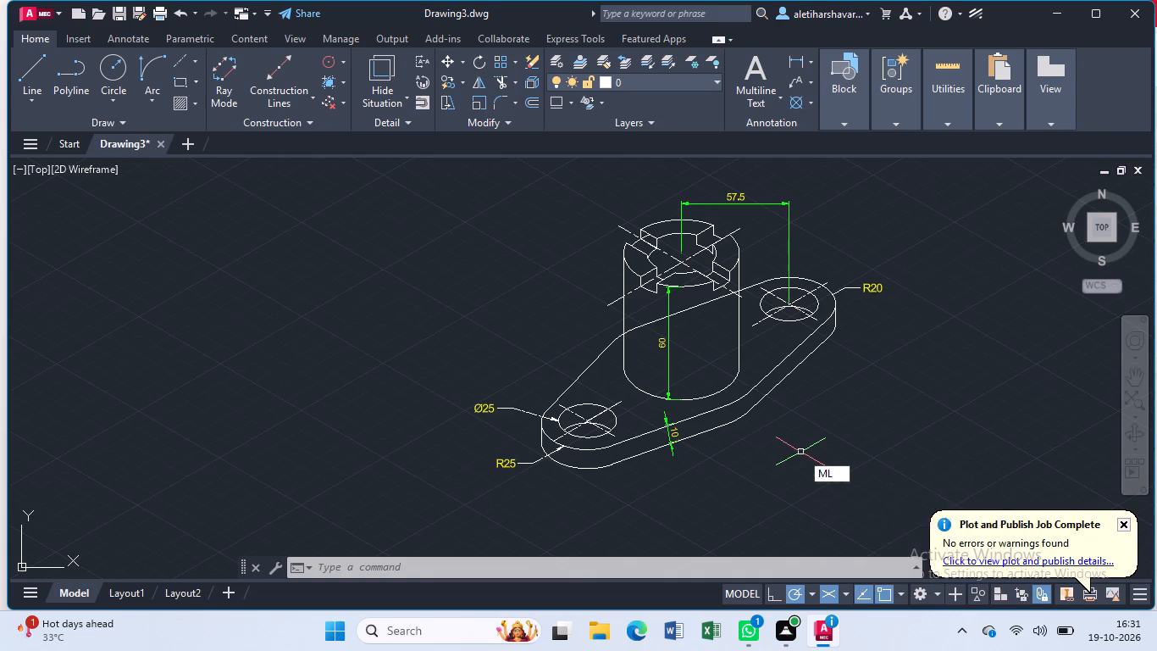
{"action": "left_click", "coordinate": [753, 413]}
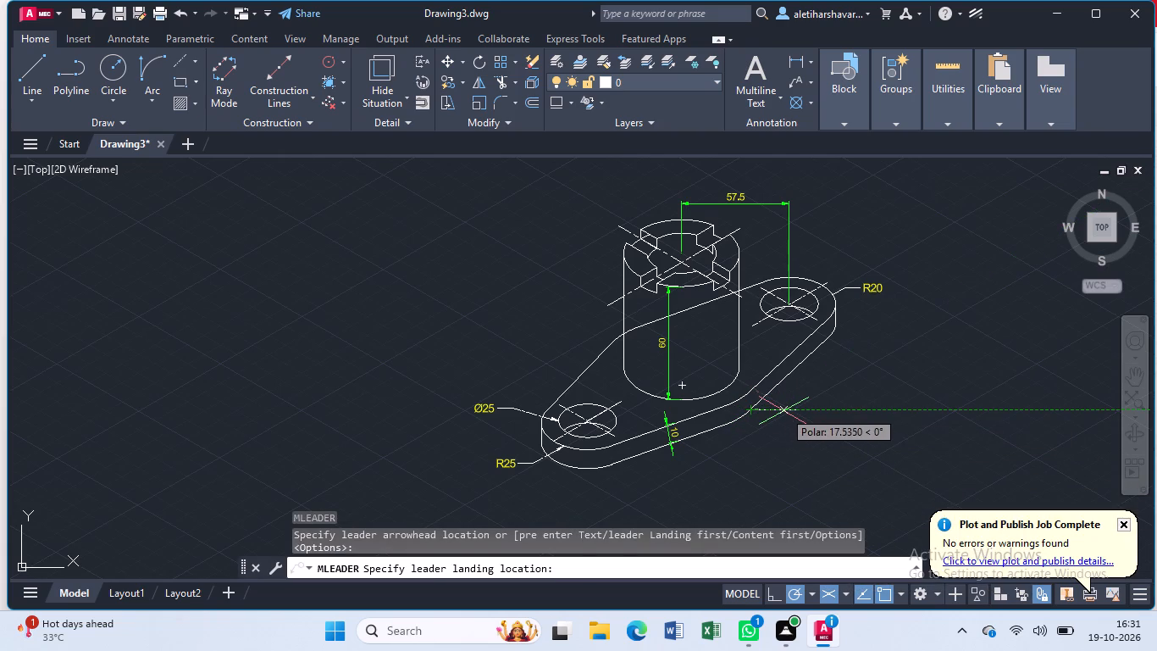
{"action": "left_click", "coordinate": [783, 411]}
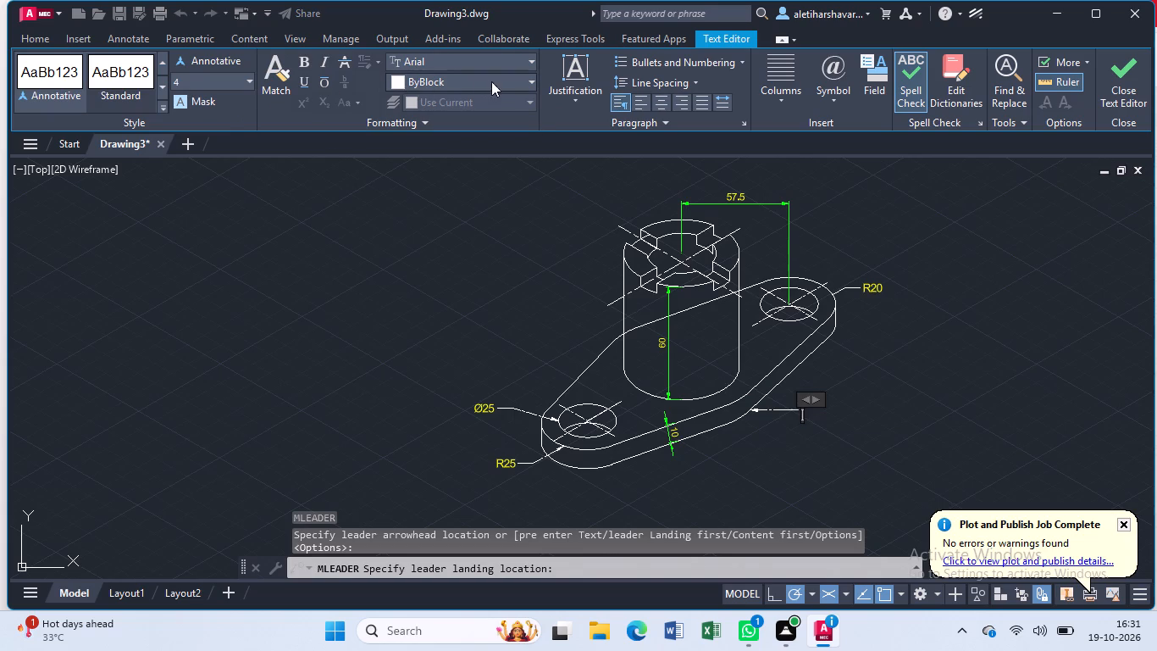
{"action": "left_click", "coordinate": [531, 81]}
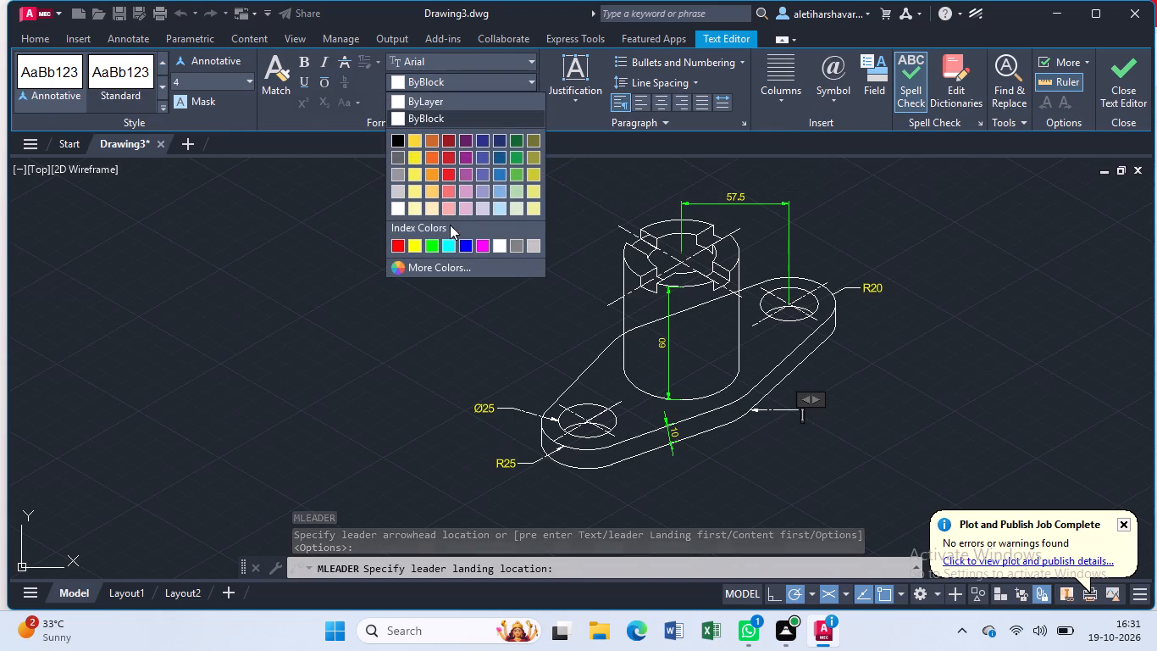
{"action": "left_click", "coordinate": [419, 243]}
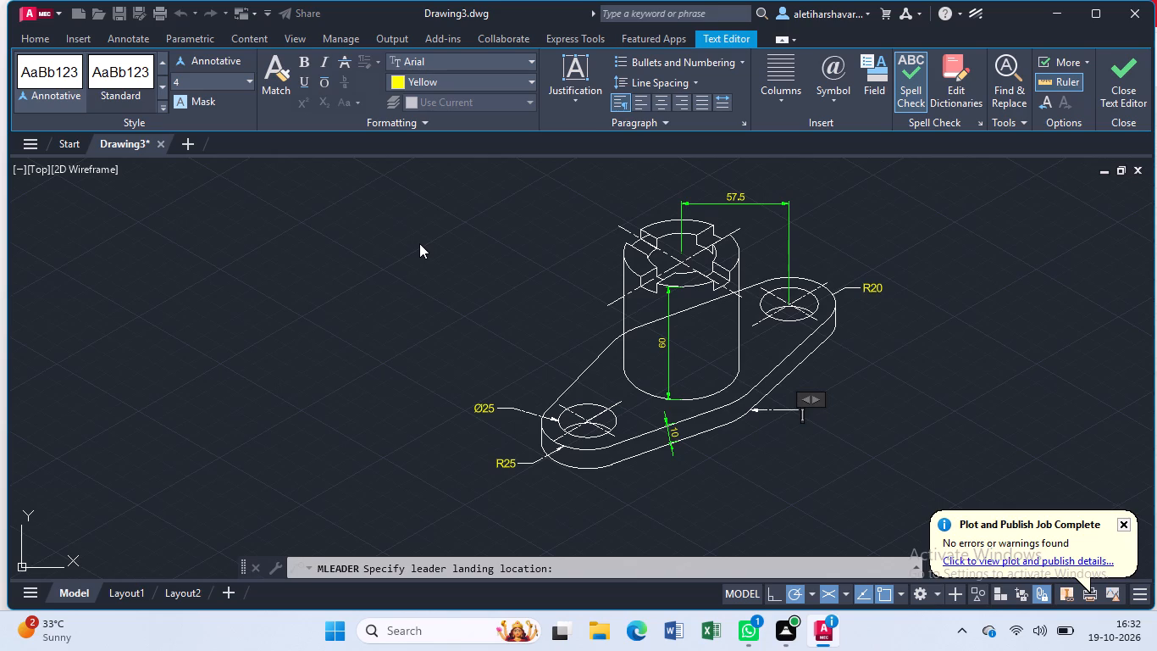
{"action": "type", "text": "R35"}
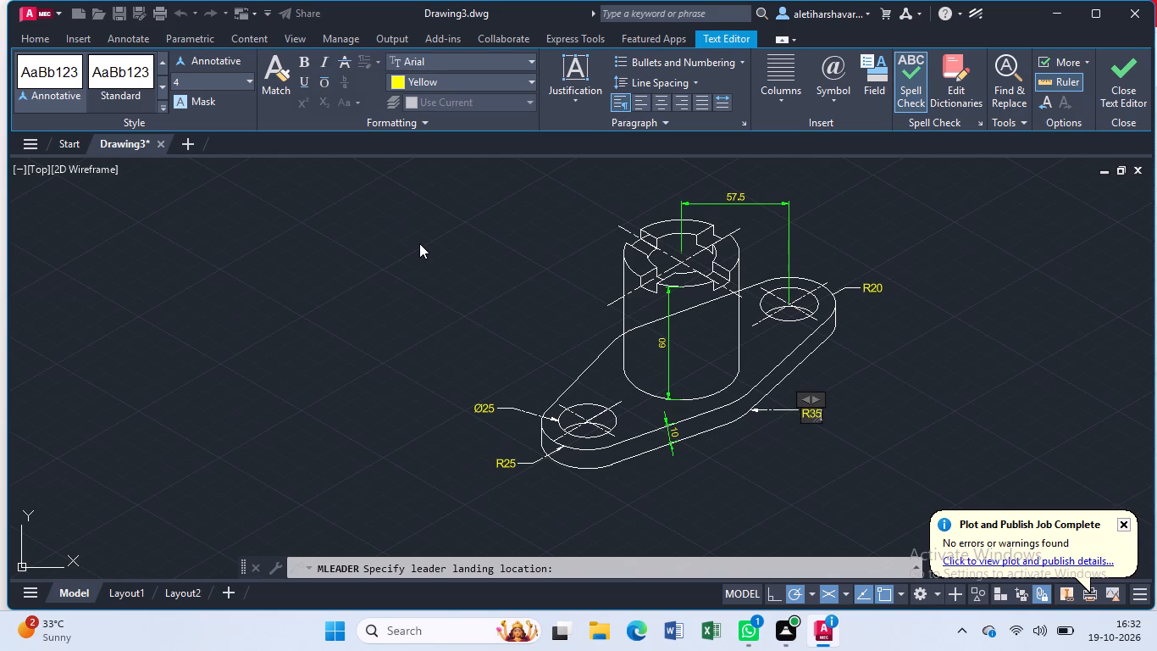
{"action": "left_click", "coordinate": [419, 243]}
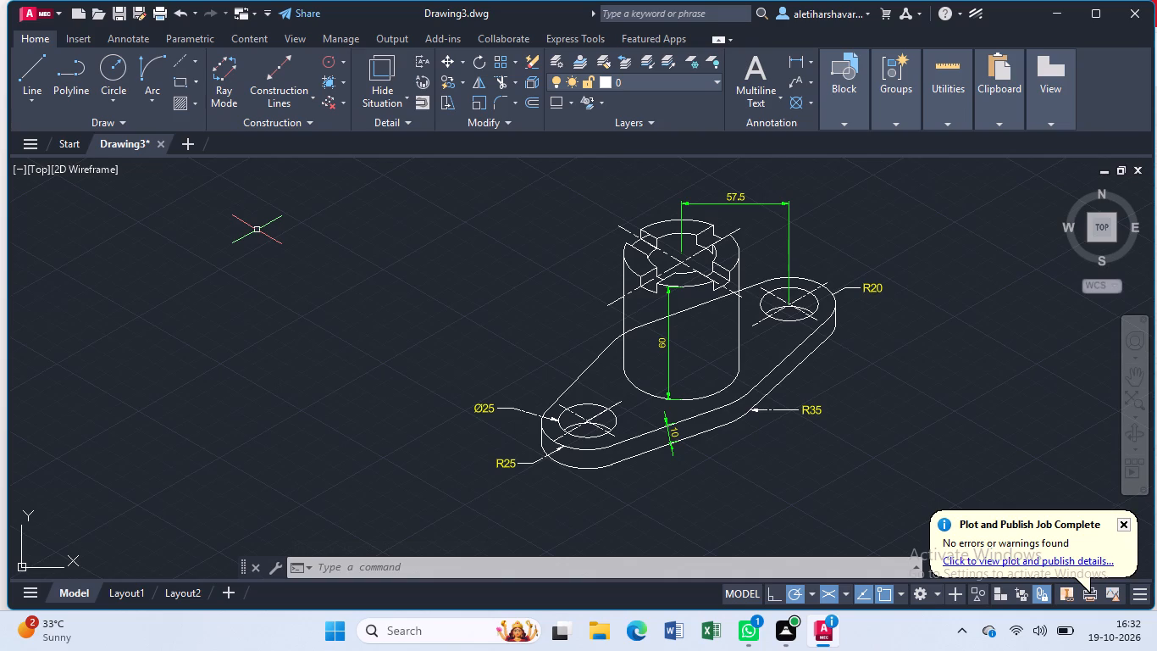
Set the current linetype for new objects to ByLayer with nothing selected.
{"action": "key", "text": "Escape"}
{"action": "key", "text": "ctrl+1"}
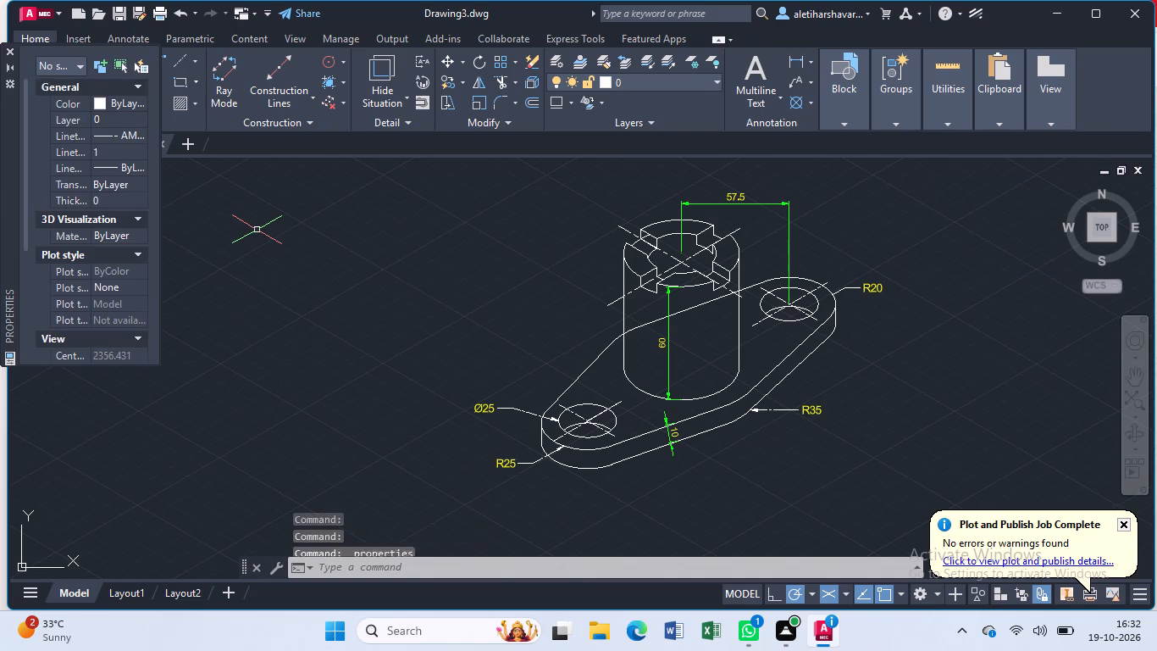
{"action": "left_click", "coordinate": [140, 134]}
{"action": "left_click", "coordinate": [140, 134]}
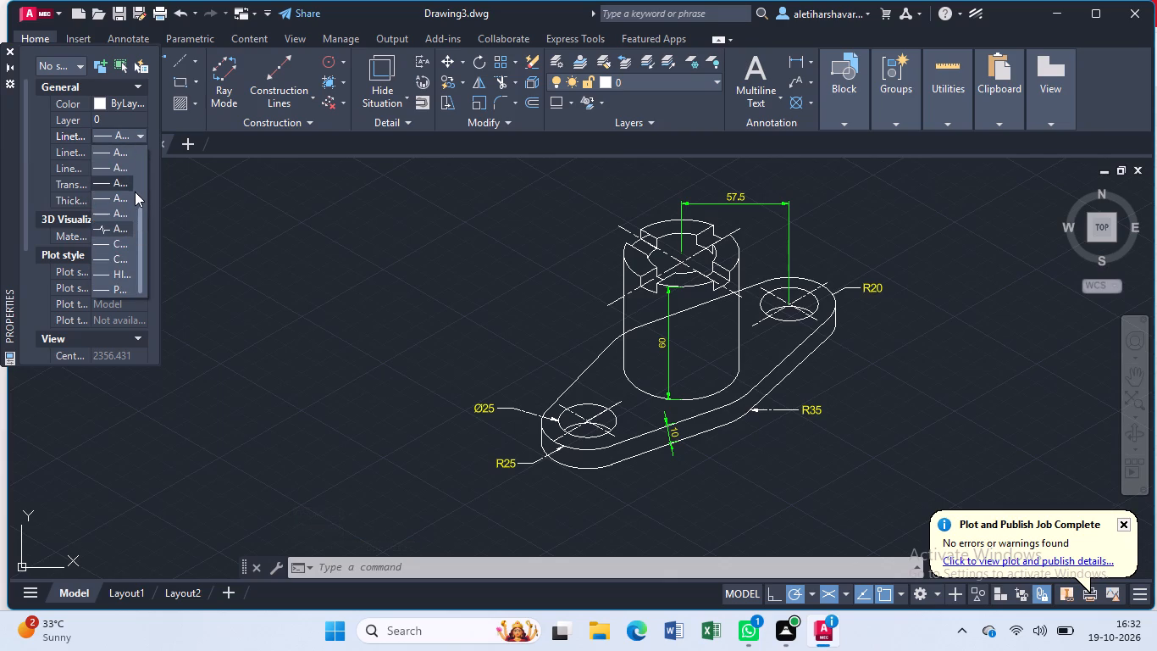
{"action": "scroll", "coordinate": [135, 190], "scroll_direction": "up", "scroll_amount": 6}
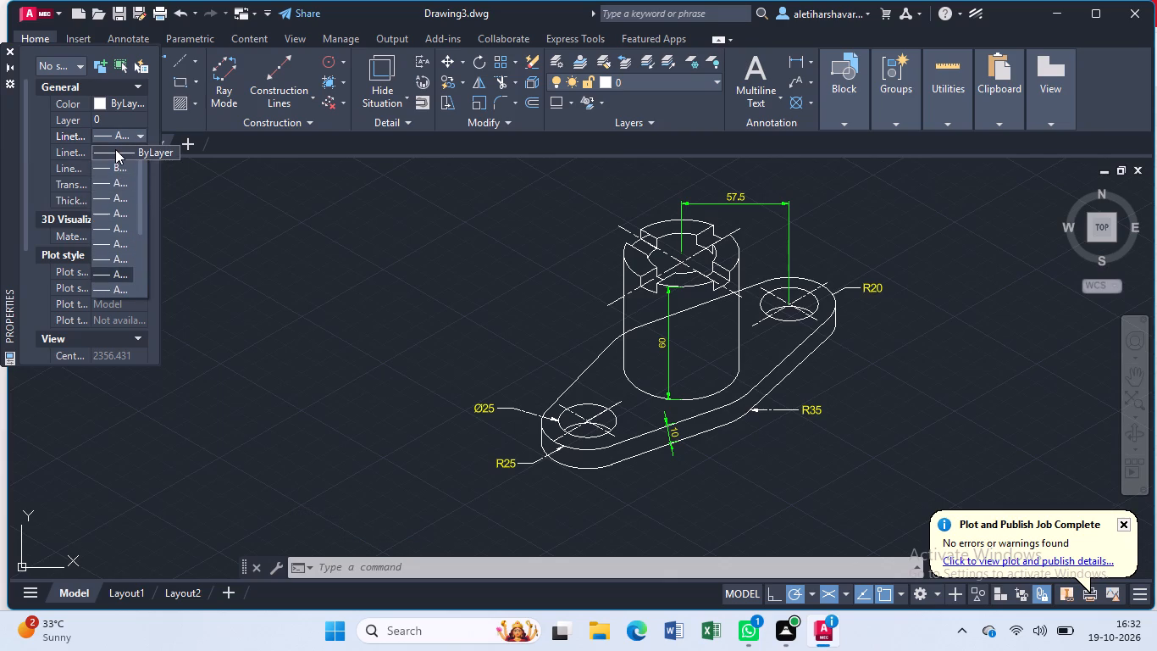
{"action": "left_click", "coordinate": [115, 149]}
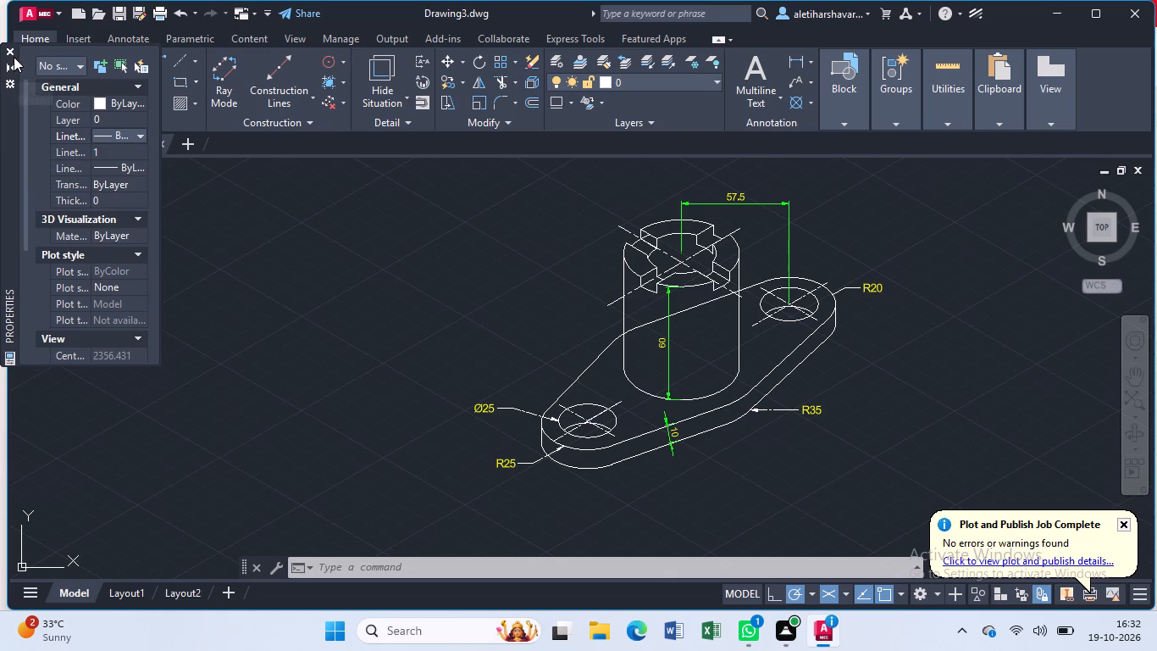
{"action": "left_click", "coordinate": [13, 53]}
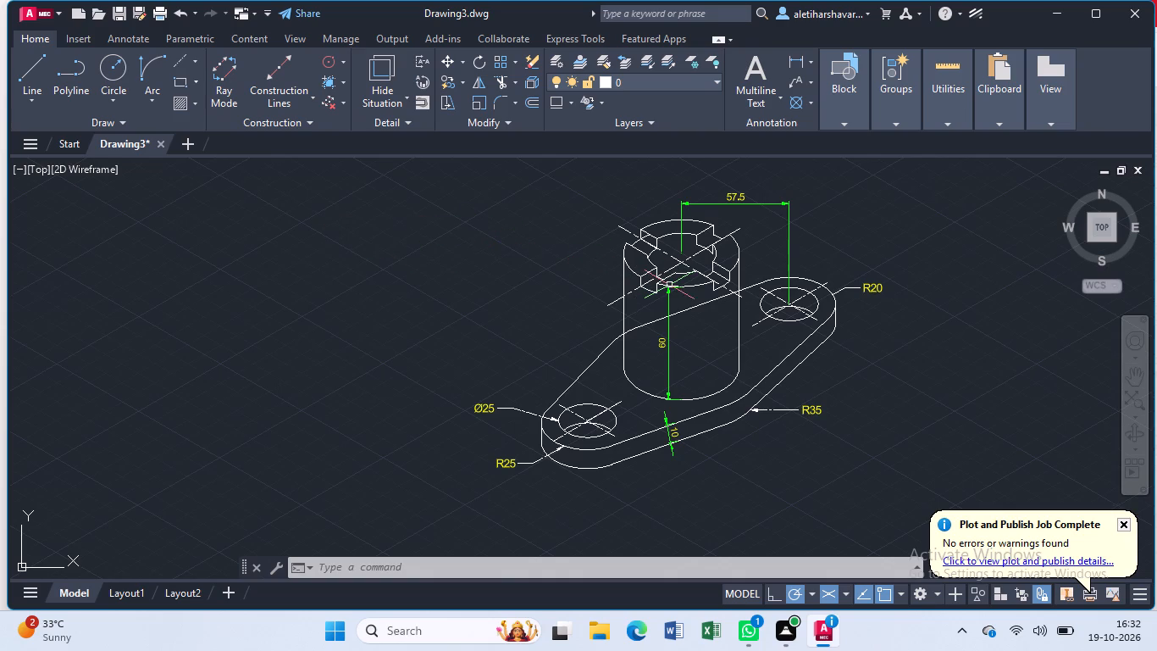
Add a vertical dimension for the slot depth along the short vertical edge at the front of the cylinder's top rim.
{"action": "scroll", "coordinate": [672, 285], "scroll_direction": "up", "scroll_amount": 1}
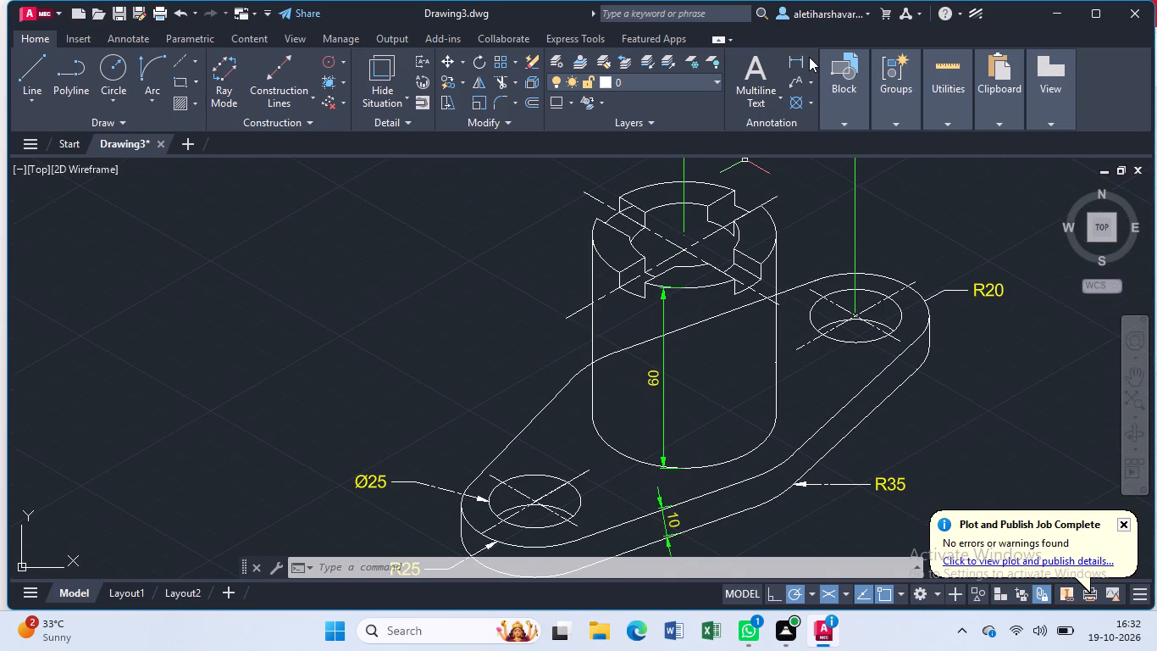
{"action": "left_click", "coordinate": [809, 57]}
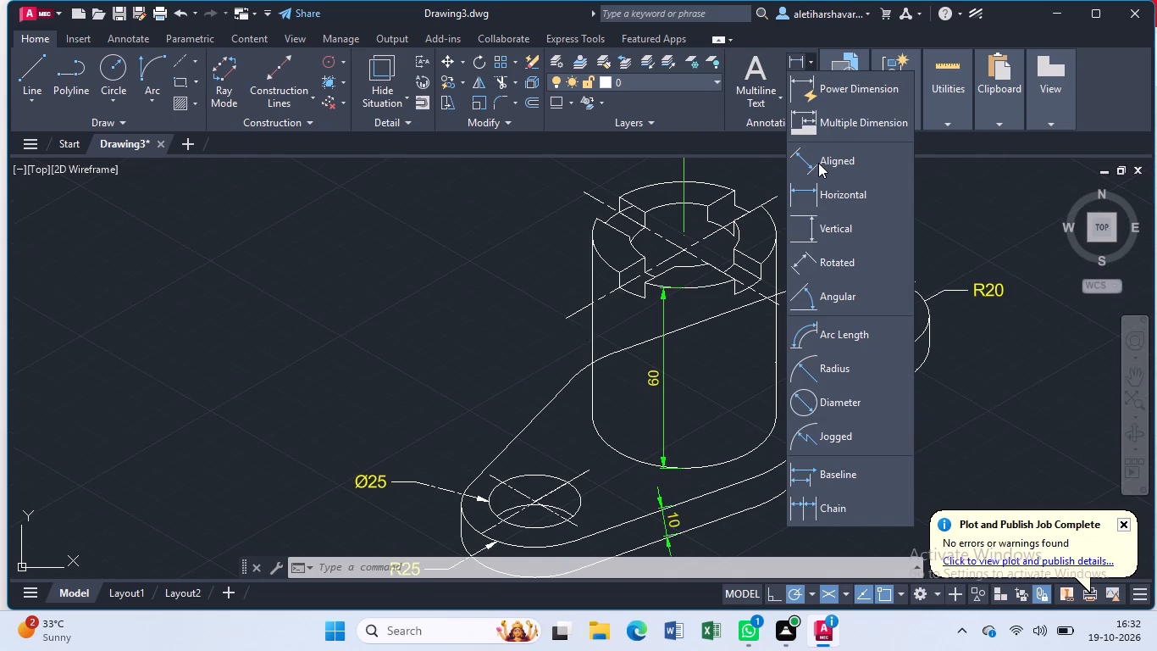
{"action": "left_click", "coordinate": [822, 225]}
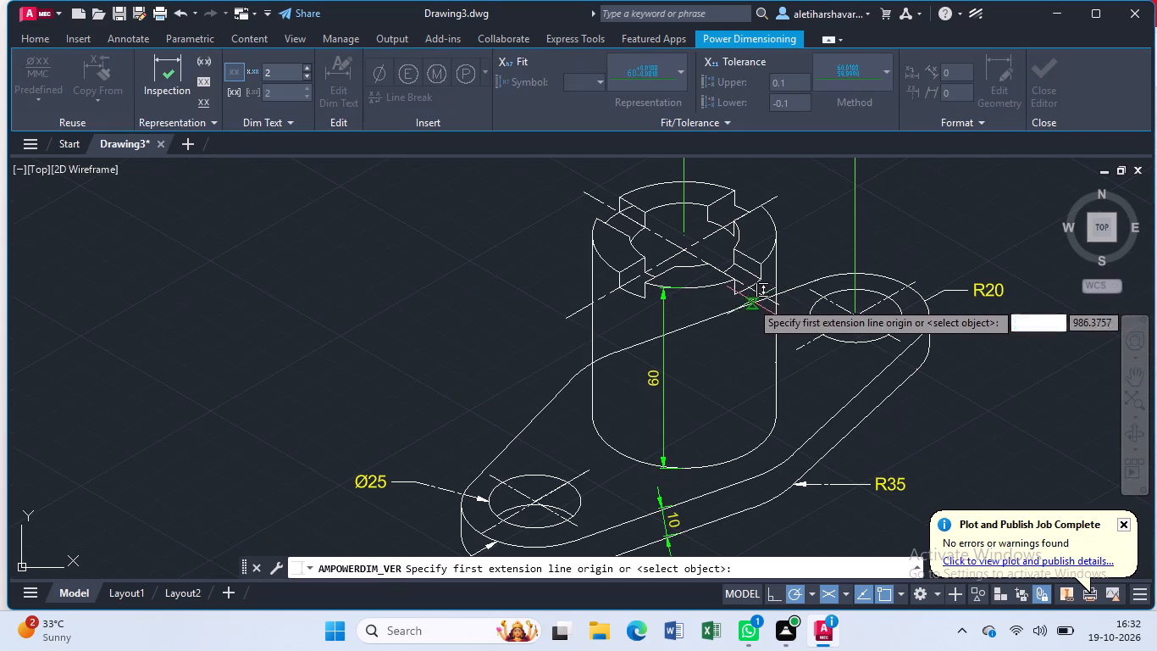
{"action": "scroll", "coordinate": [747, 284], "scroll_direction": "up", "scroll_amount": 3}
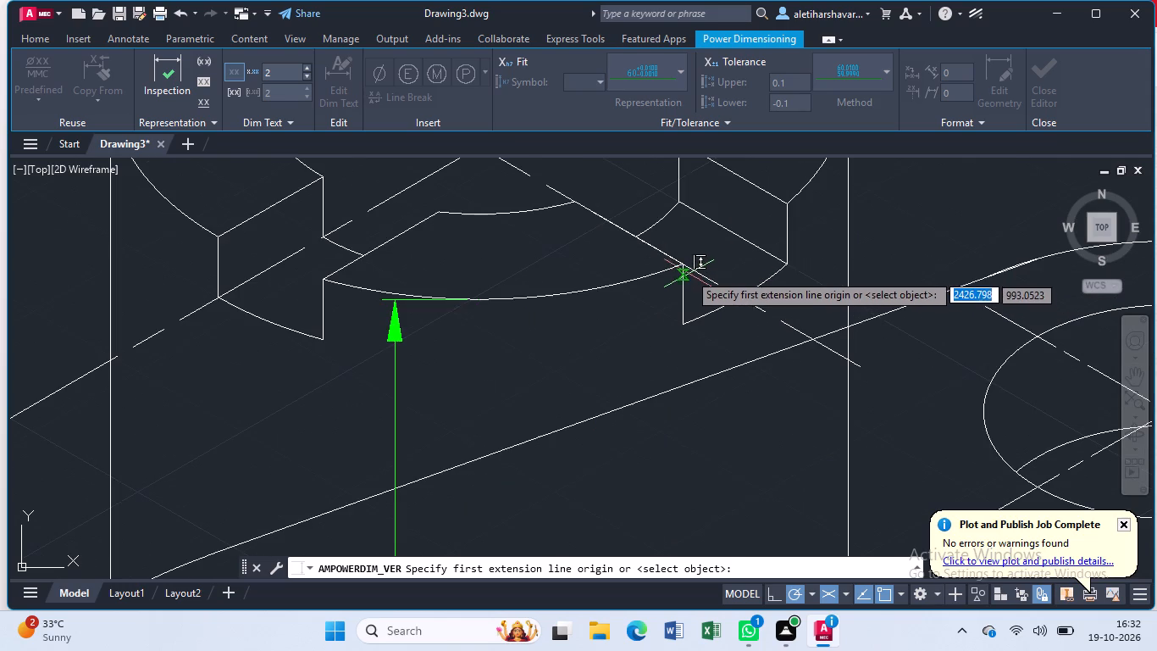
{"action": "left_click", "coordinate": [689, 263]}
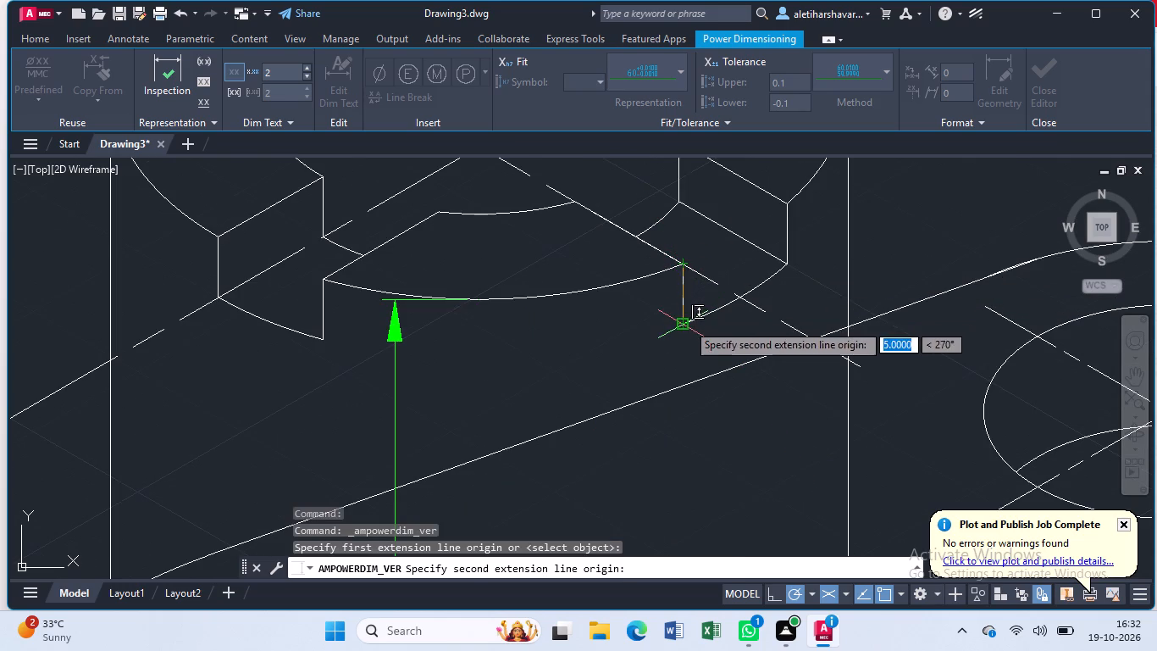
{"action": "left_click", "coordinate": [687, 323]}
{"action": "left_click", "coordinate": [666, 335]}
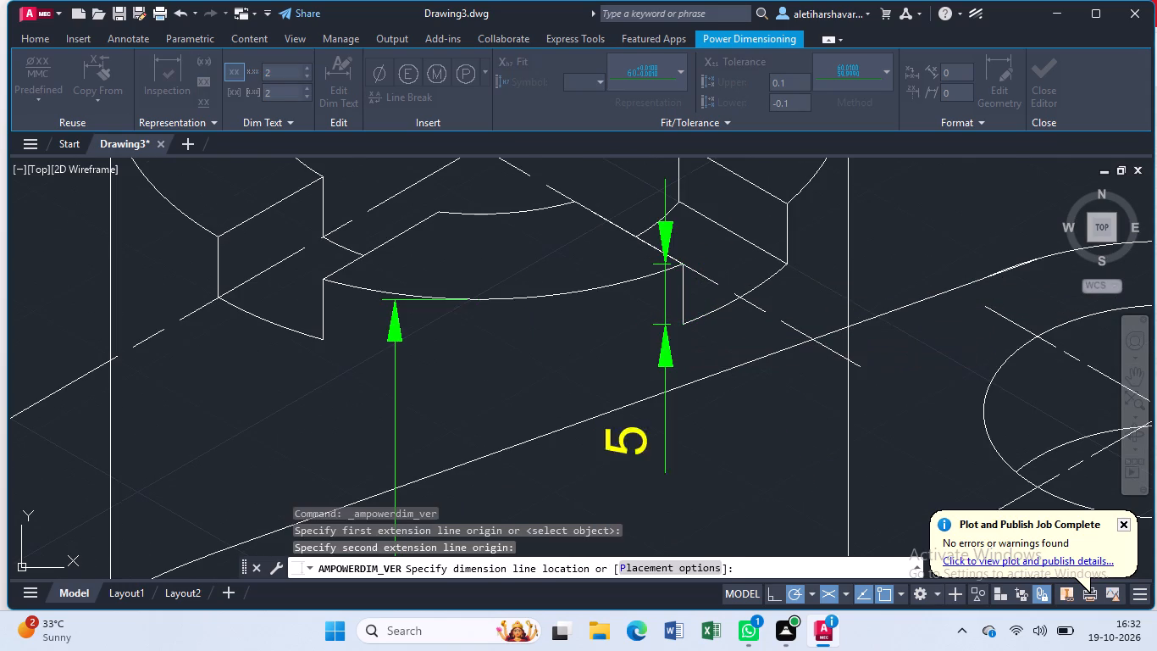
{"action": "key", "text": "Return"}
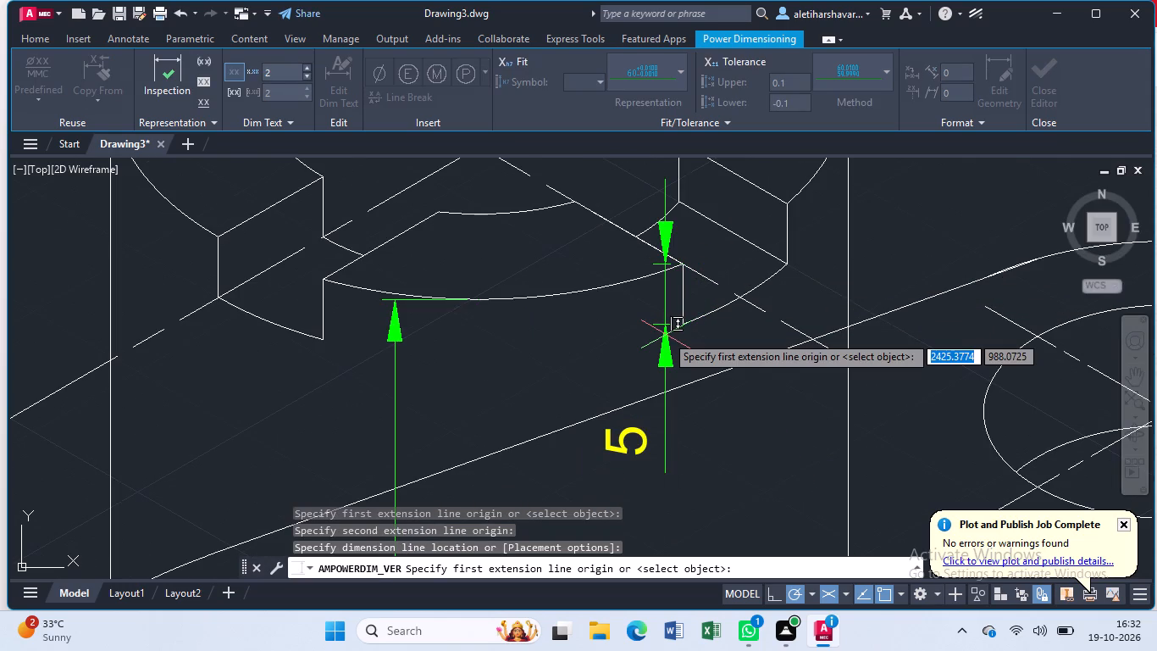
{"action": "key", "text": "Escape"}
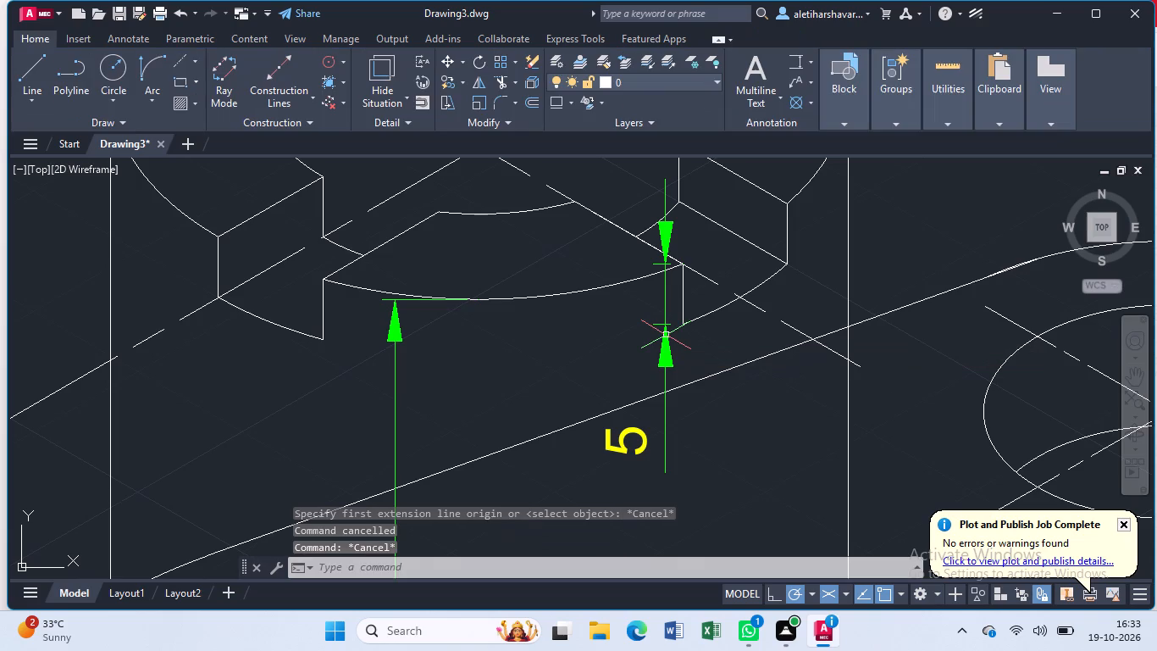
Move the slot-depth dimension line away from the slot edge, toward the cylinder's 60 height dimension.
{"action": "left_click", "coordinate": [639, 442]}
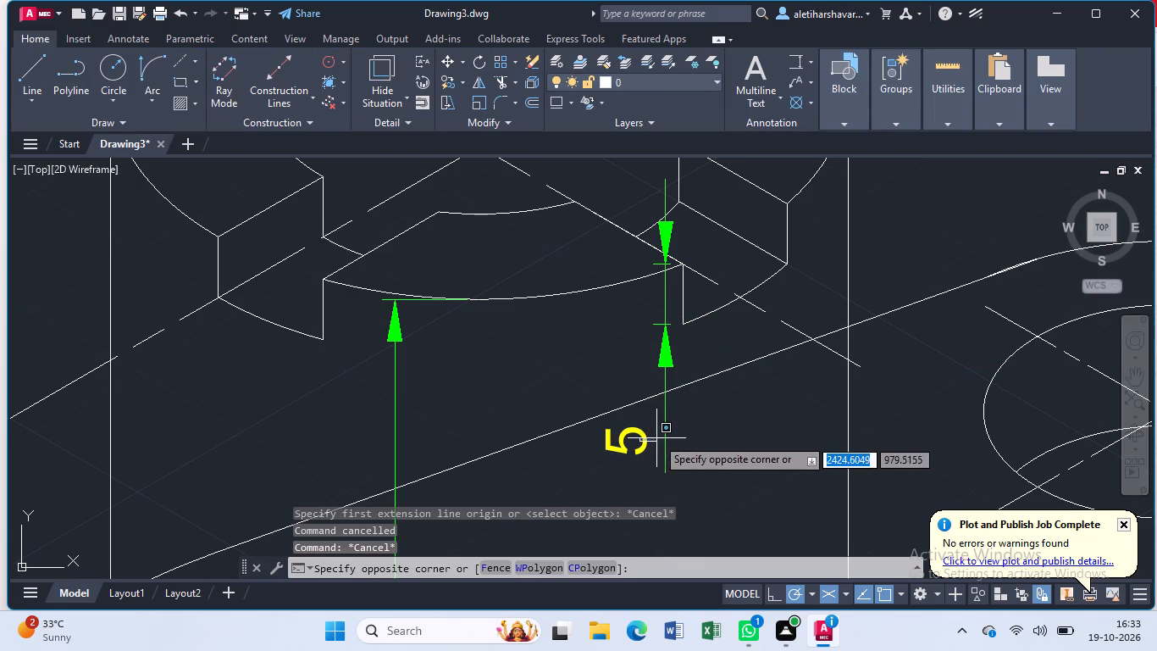
{"action": "left_click", "coordinate": [667, 405]}
{"action": "left_click", "coordinate": [667, 405]}
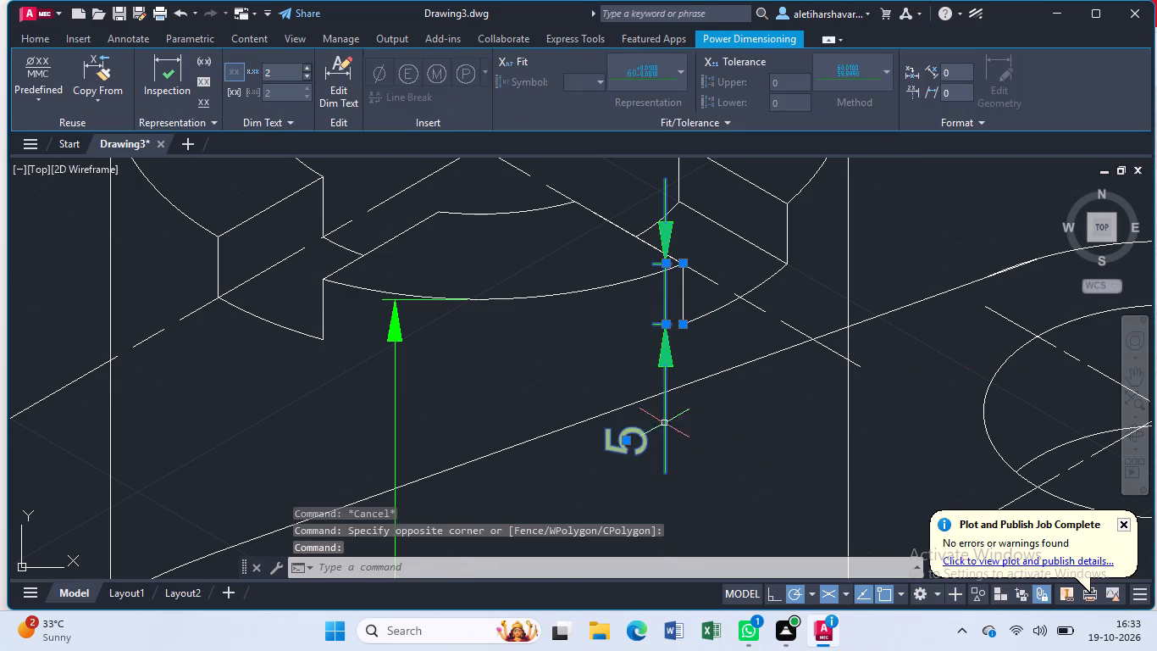
{"action": "left_click", "coordinate": [628, 442]}
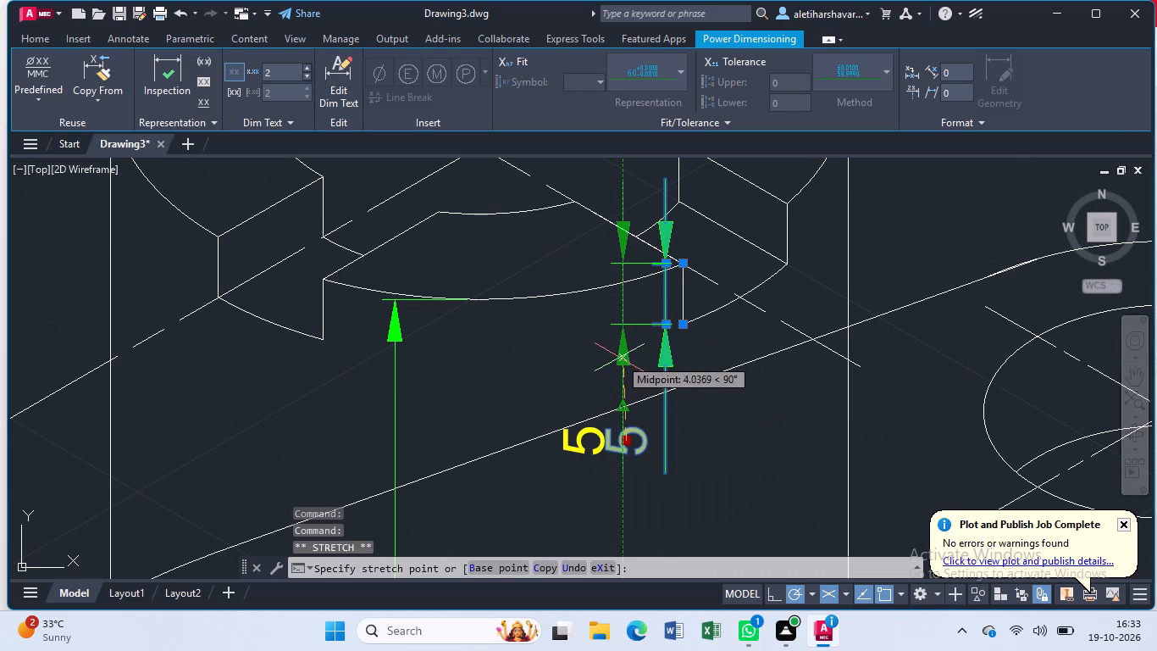
{"action": "left_click", "coordinate": [606, 353]}
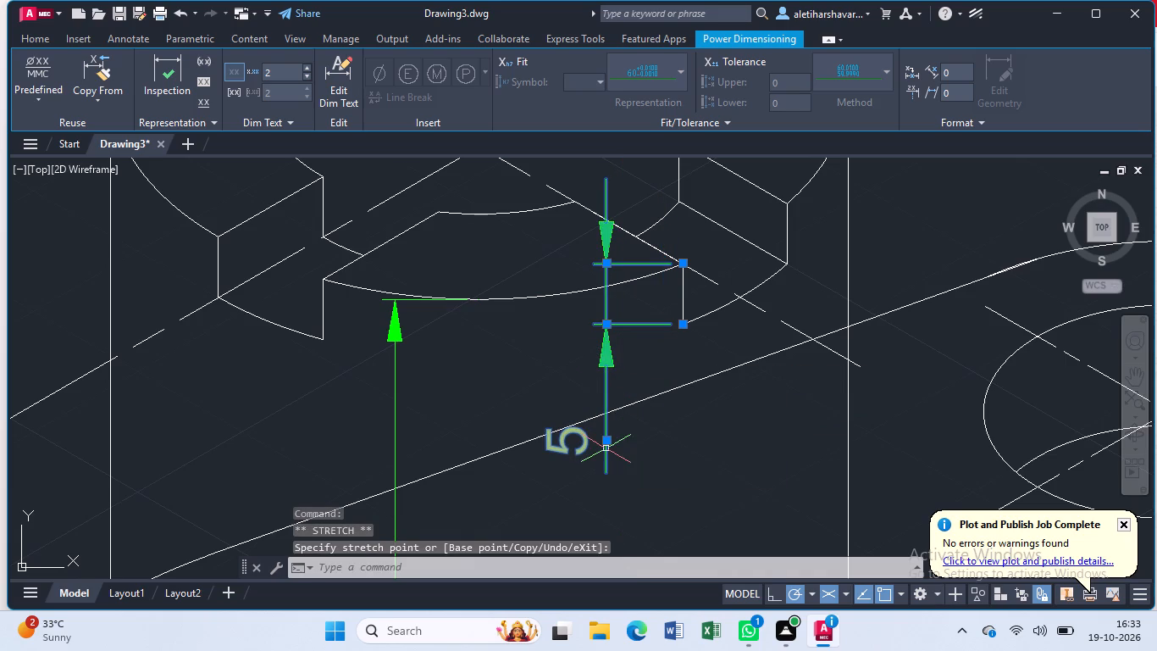
{"action": "left_click", "coordinate": [606, 442]}
{"action": "left_click", "coordinate": [606, 442]}
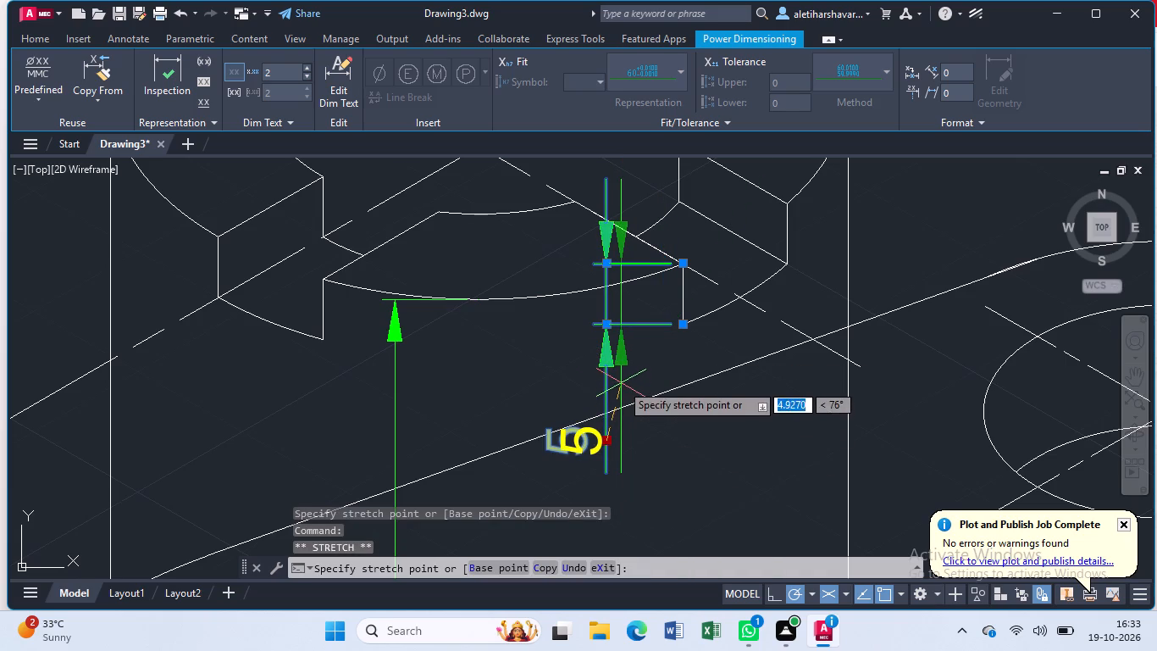
{"action": "left_click", "coordinate": [621, 376]}
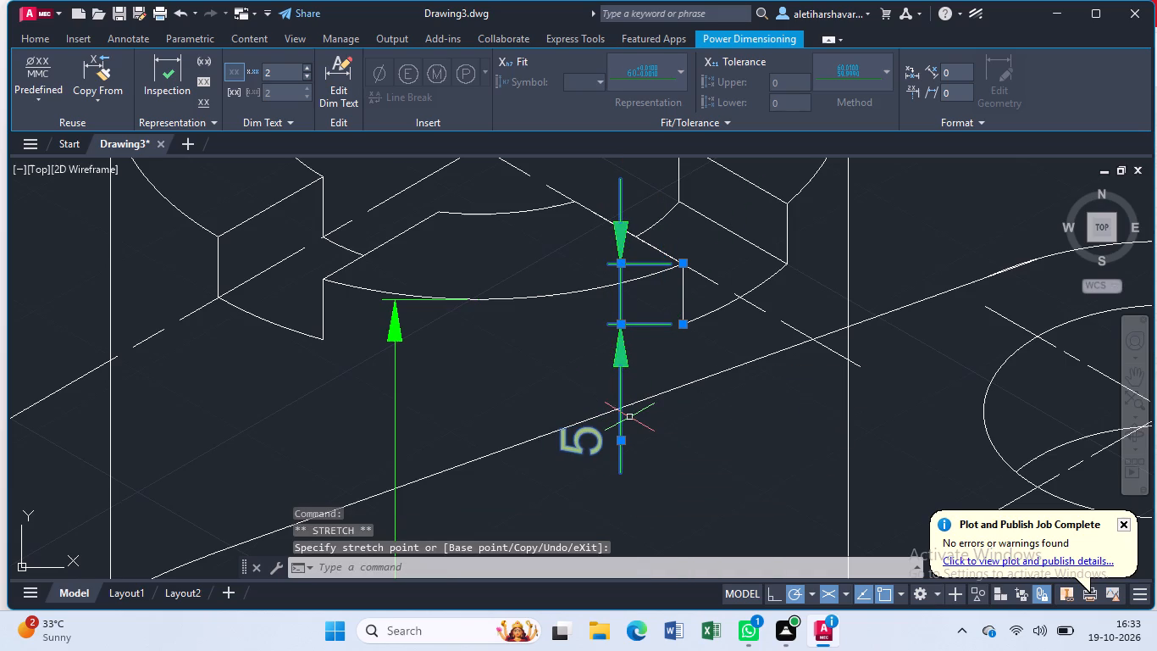
{"action": "key", "text": "Escape"}
{"action": "key", "text": "Escape"}
Trim the portions of the base plate's rear edge that cross the cylinder body, back to the cylinder's side lines.
{"action": "scroll", "coordinate": [629, 417], "scroll_direction": "down", "scroll_amount": 2}
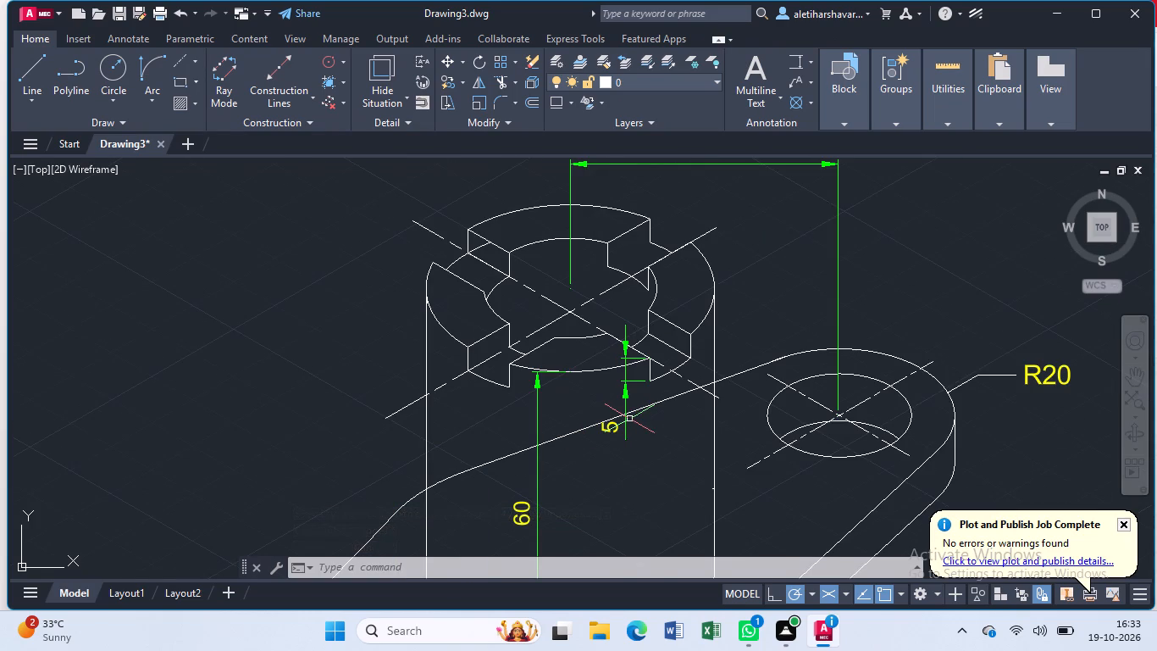
{"action": "type", "text": "tr"}
{"action": "key", "text": "Return"}
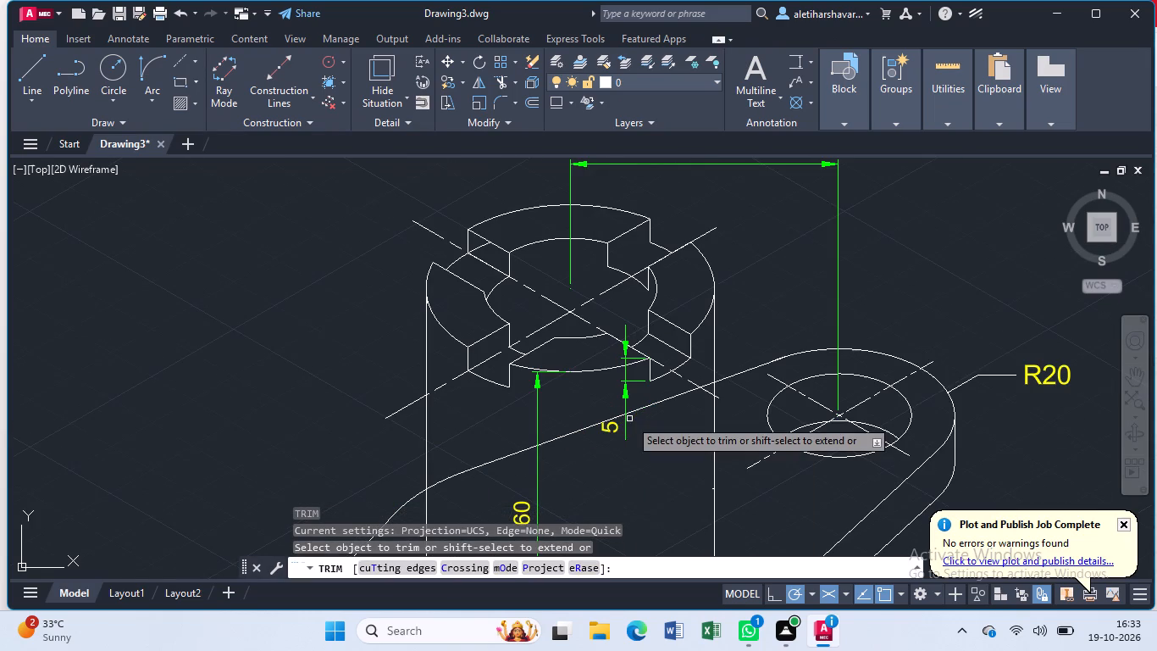
{"action": "left_click", "coordinate": [469, 472]}
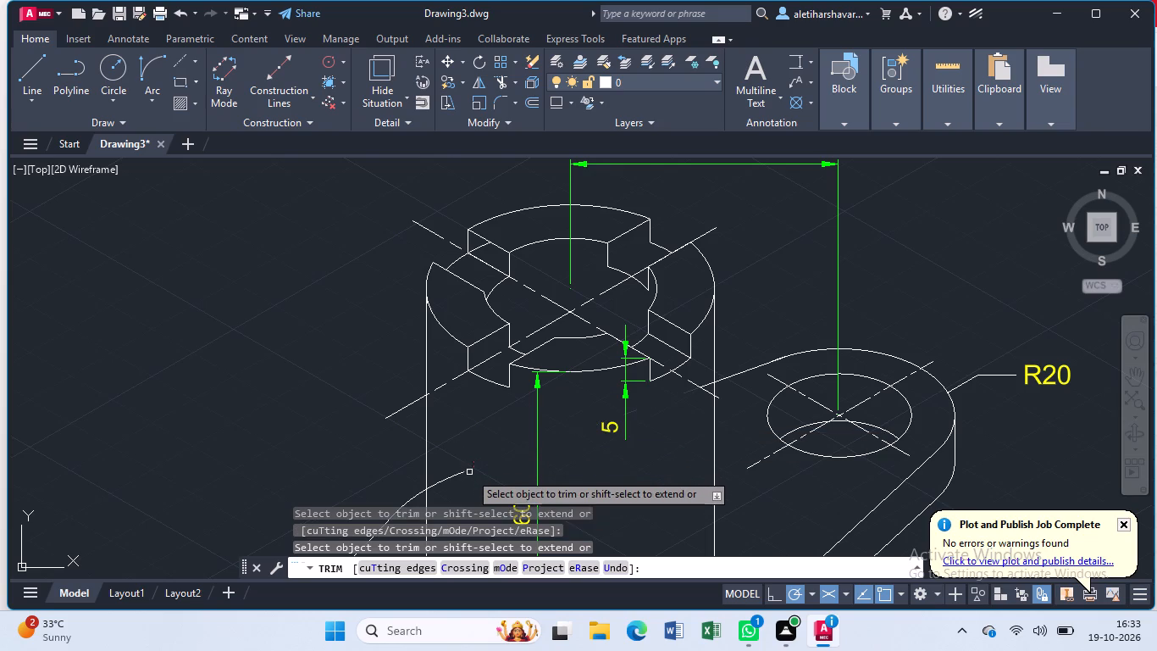
{"action": "left_click", "coordinate": [451, 477]}
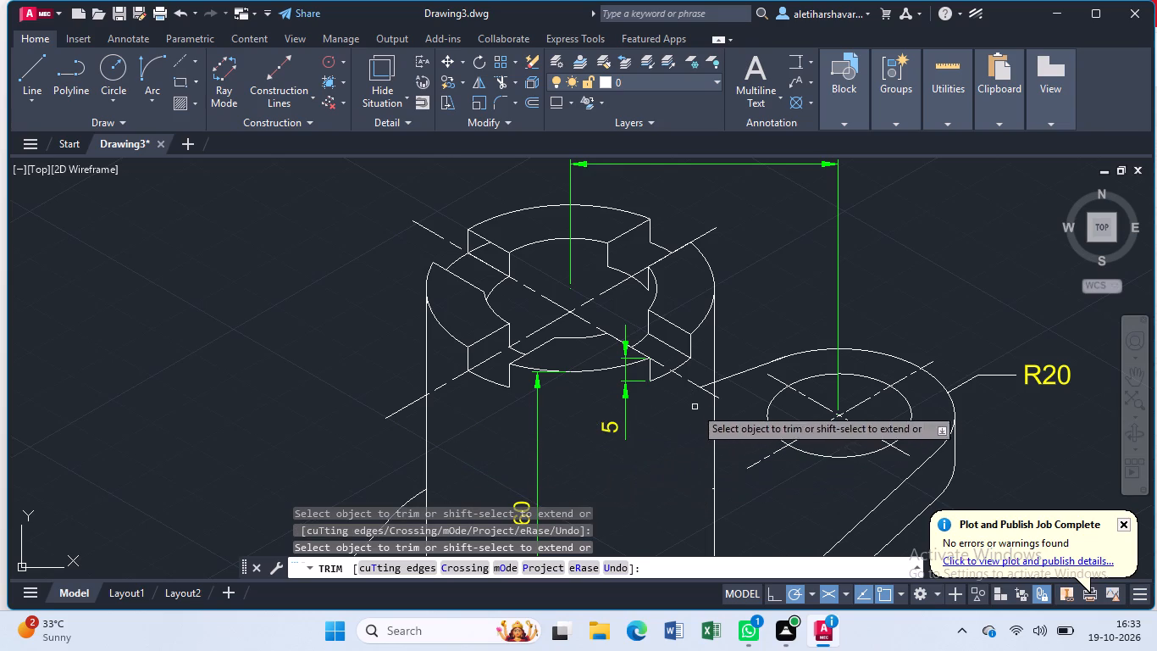
{"action": "left_click", "coordinate": [705, 384]}
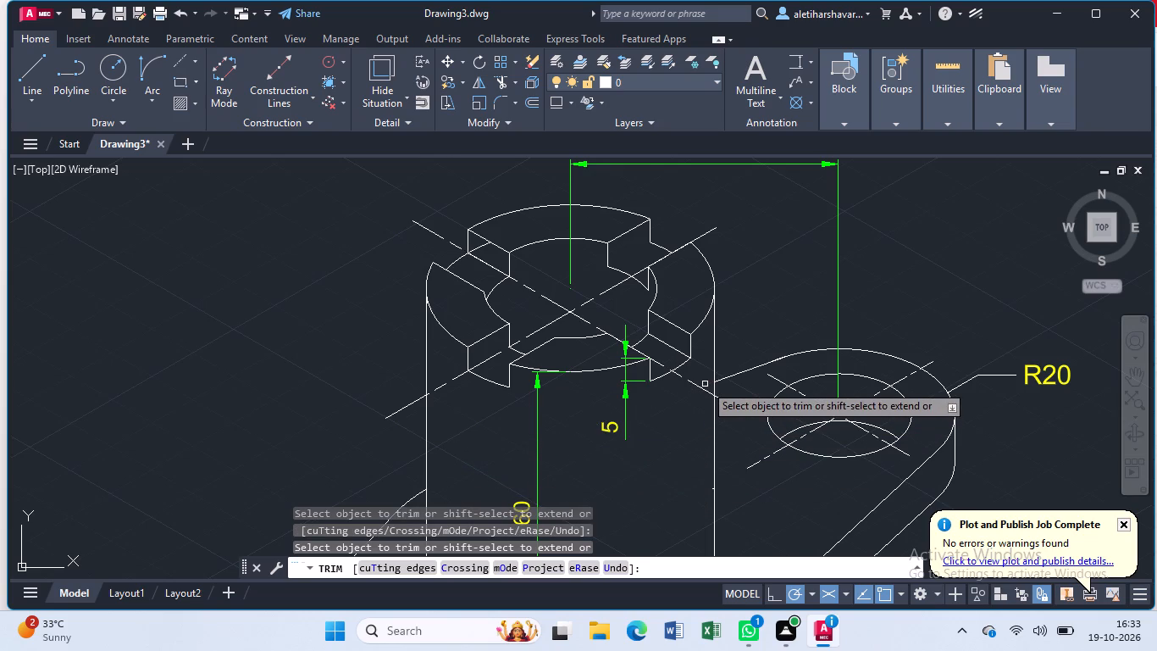
{"action": "key", "text": "Escape"}
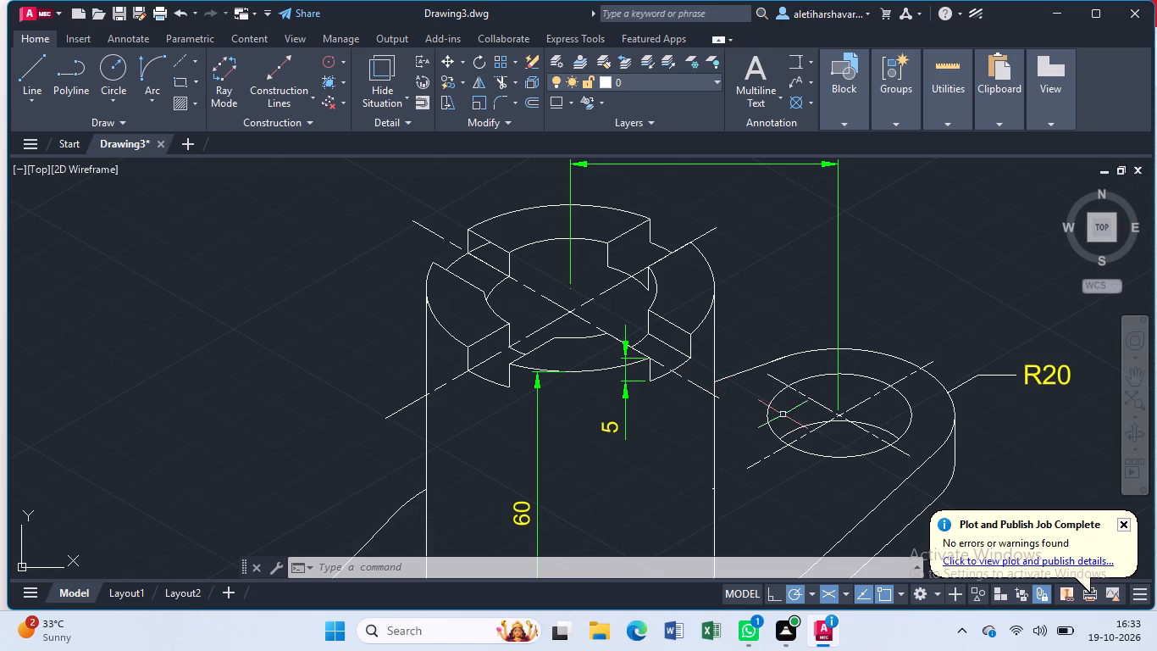
Examine the whole isometric drawing with its trimmed edges, dimensions and leaders for completeness.
{"action": "scroll", "coordinate": [783, 415], "scroll_direction": "down", "scroll_amount": 3}
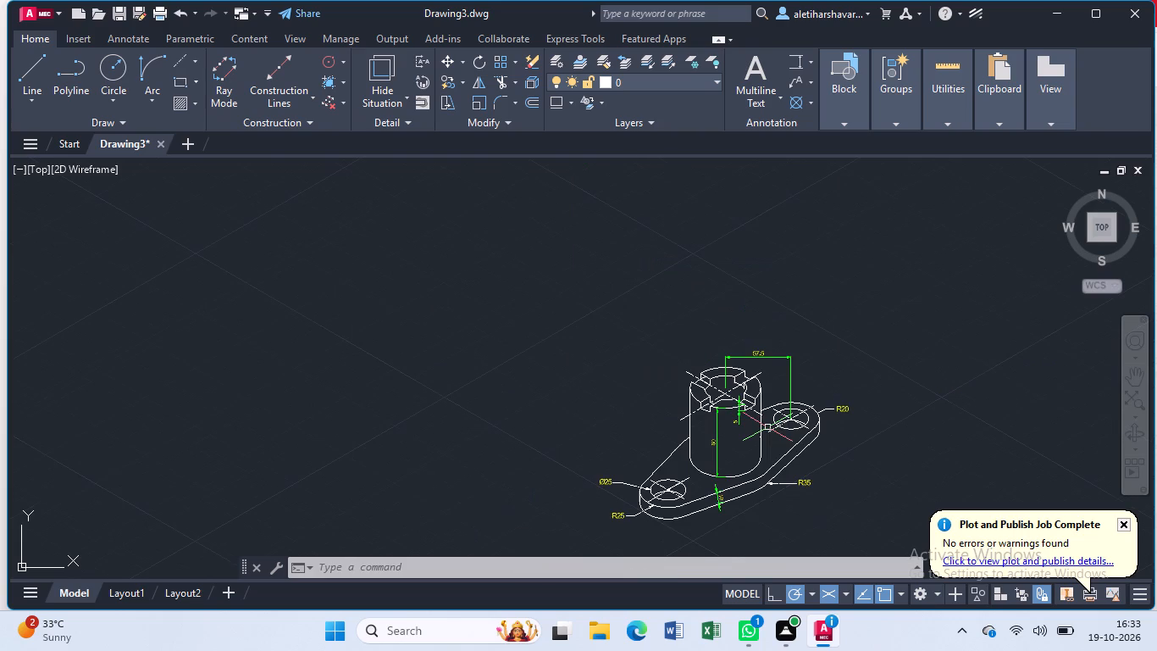
{"action": "middle_click_drag", "start_coordinate": [767, 427], "coordinate": [739, 405]}
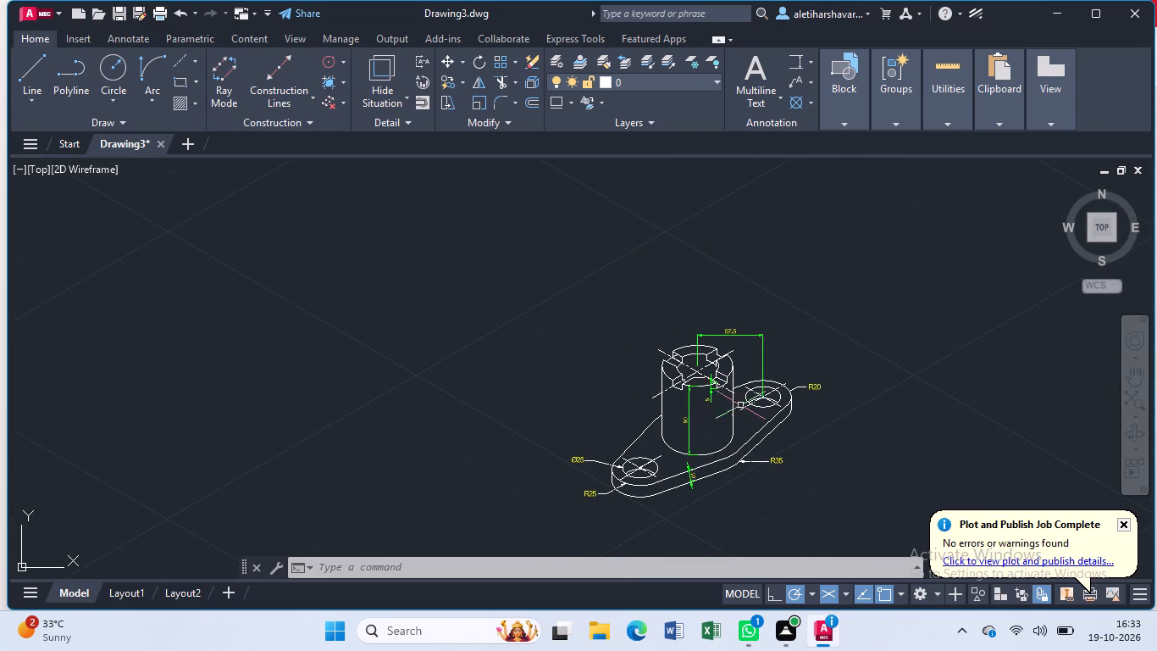
{"action": "scroll", "coordinate": [737, 399], "scroll_direction": "up", "scroll_amount": 1}
{"action": "middle_click_drag", "start_coordinate": [613, 442], "coordinate": [584, 397]}
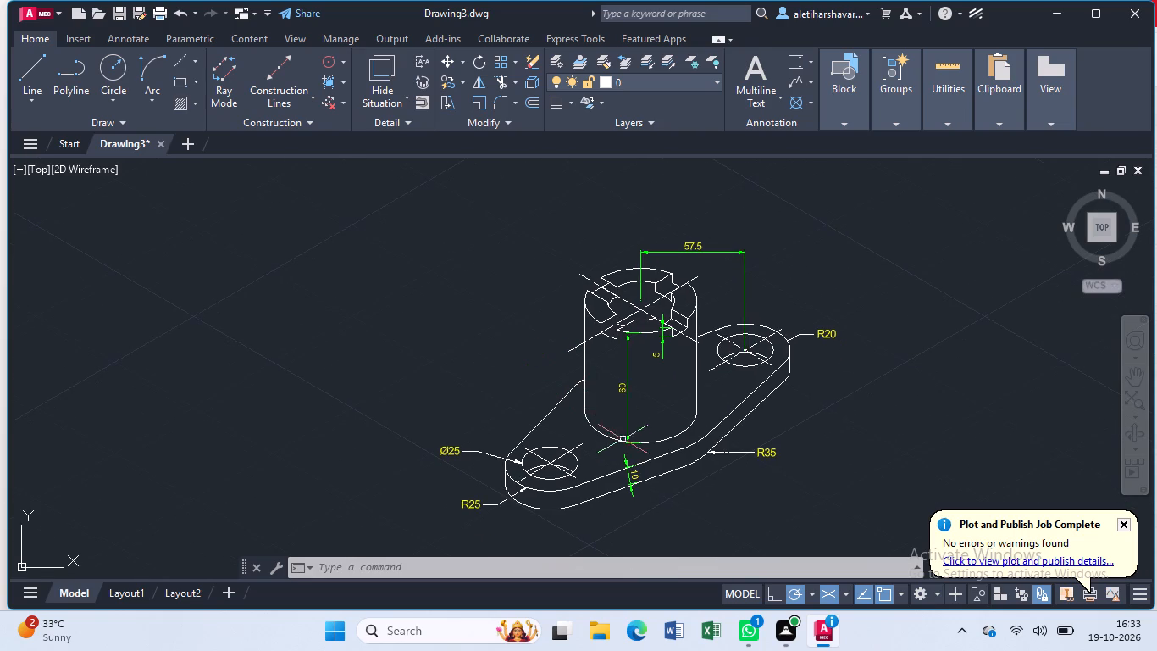
{"action": "middle_click_drag", "start_coordinate": [625, 444], "coordinate": [578, 381]}
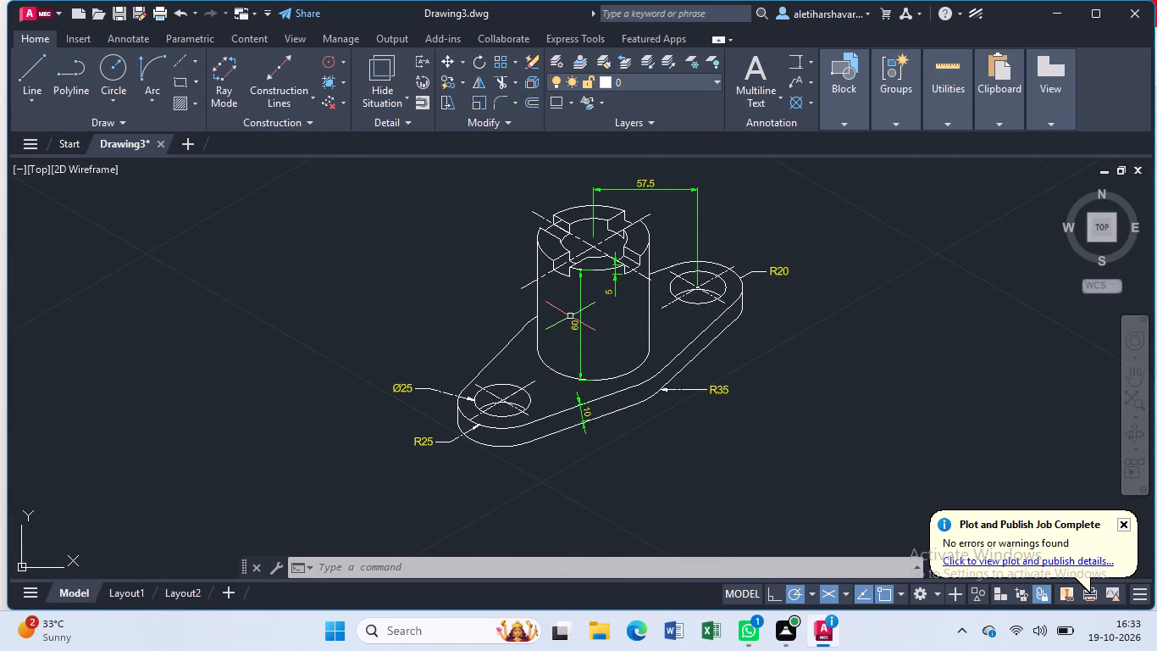
{"action": "middle_click_drag", "start_coordinate": [570, 316], "coordinate": [559, 355]}
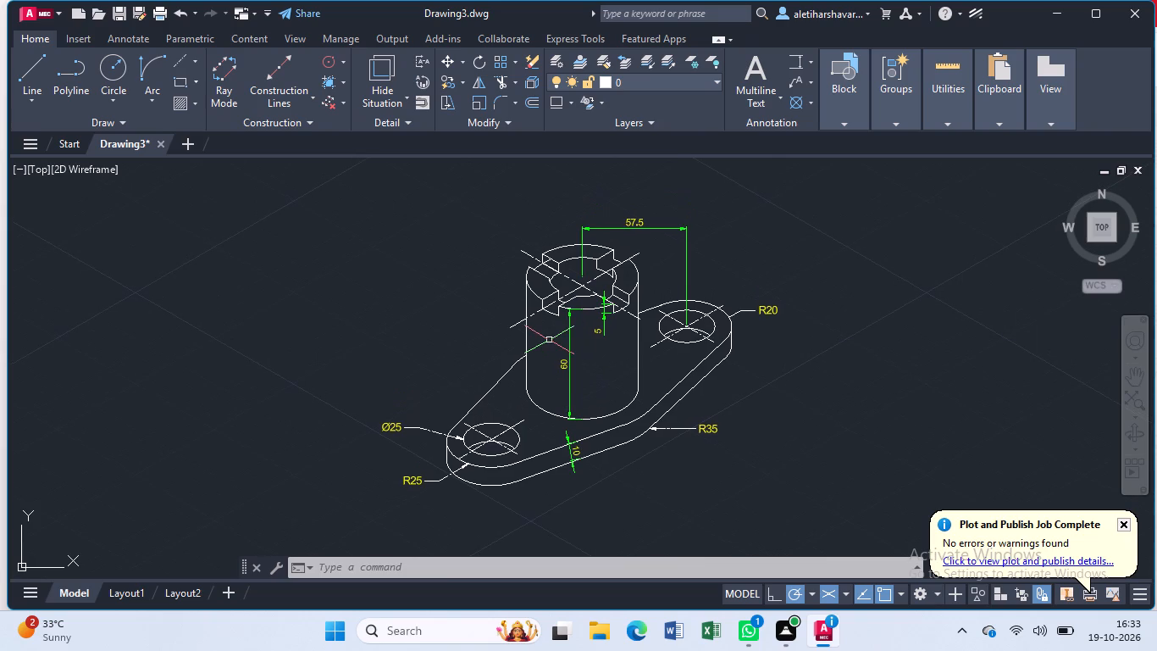
{"action": "scroll", "coordinate": [549, 339], "scroll_direction": "up", "scroll_amount": 1}
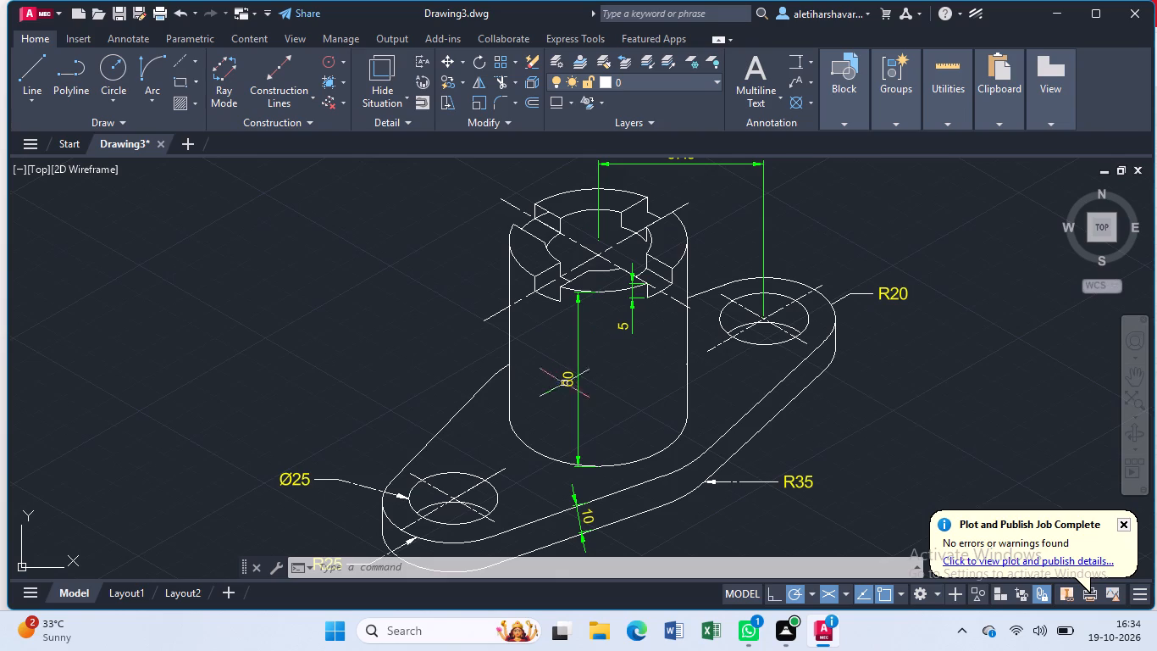
{"action": "scroll", "coordinate": [660, 405], "scroll_direction": "down", "scroll_amount": 1}
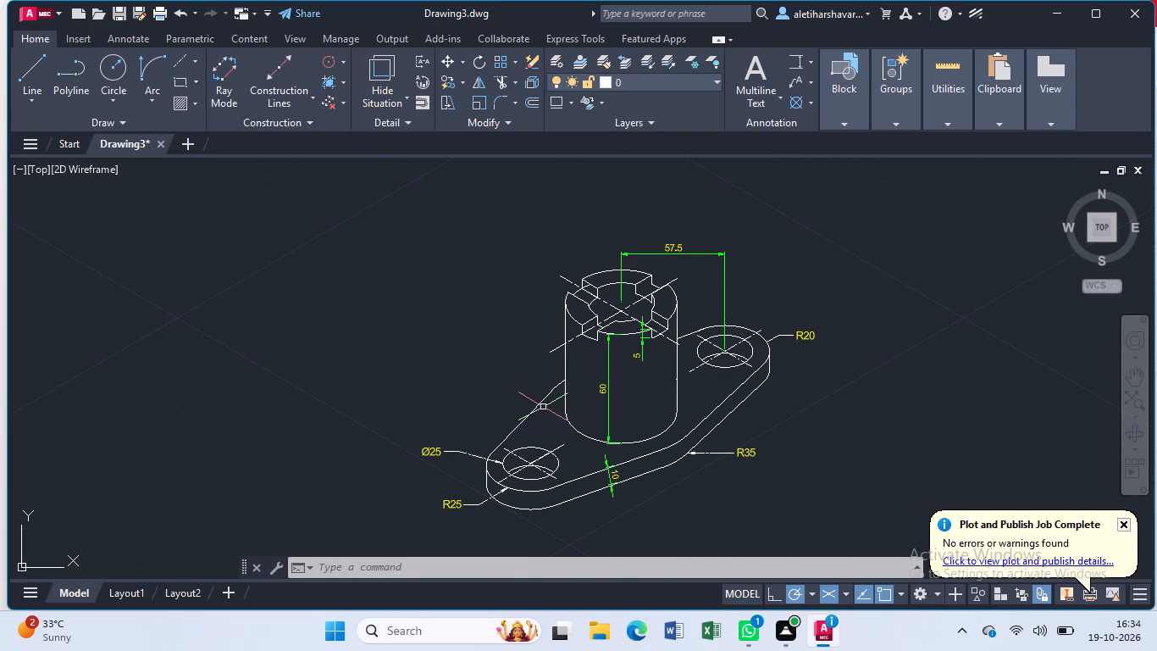
{"action": "scroll", "coordinate": [545, 406], "scroll_direction": "up", "scroll_amount": 1}
{"action": "scroll", "coordinate": [545, 419], "scroll_direction": "down", "scroll_amount": 1}
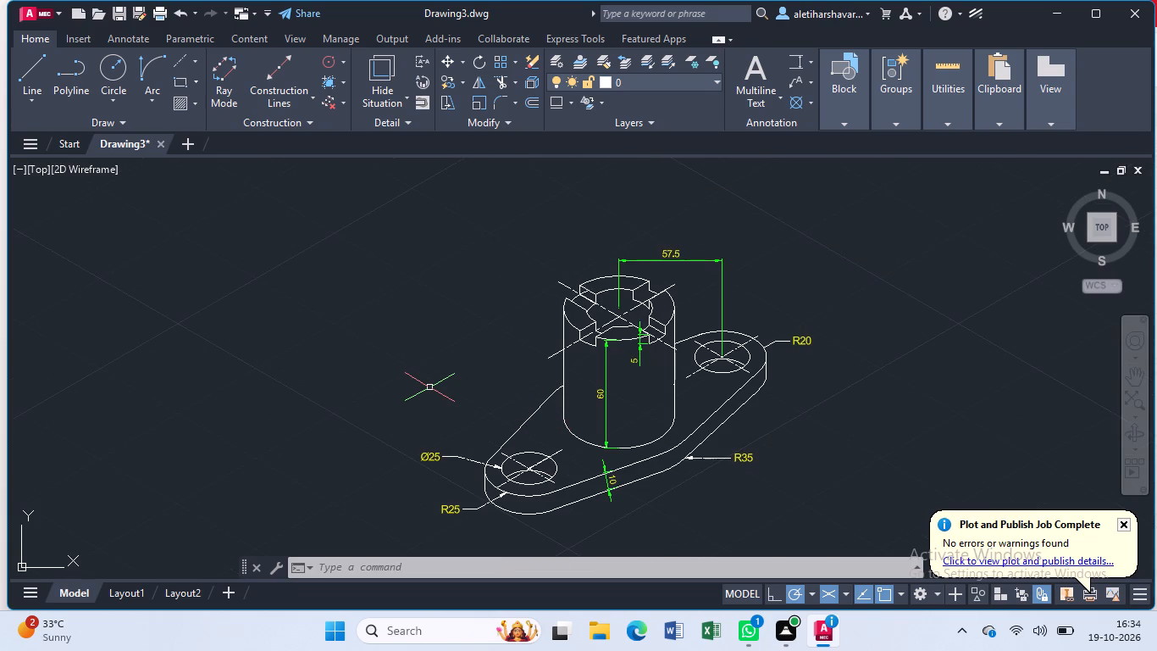
{"action": "key", "text": "Escape"}
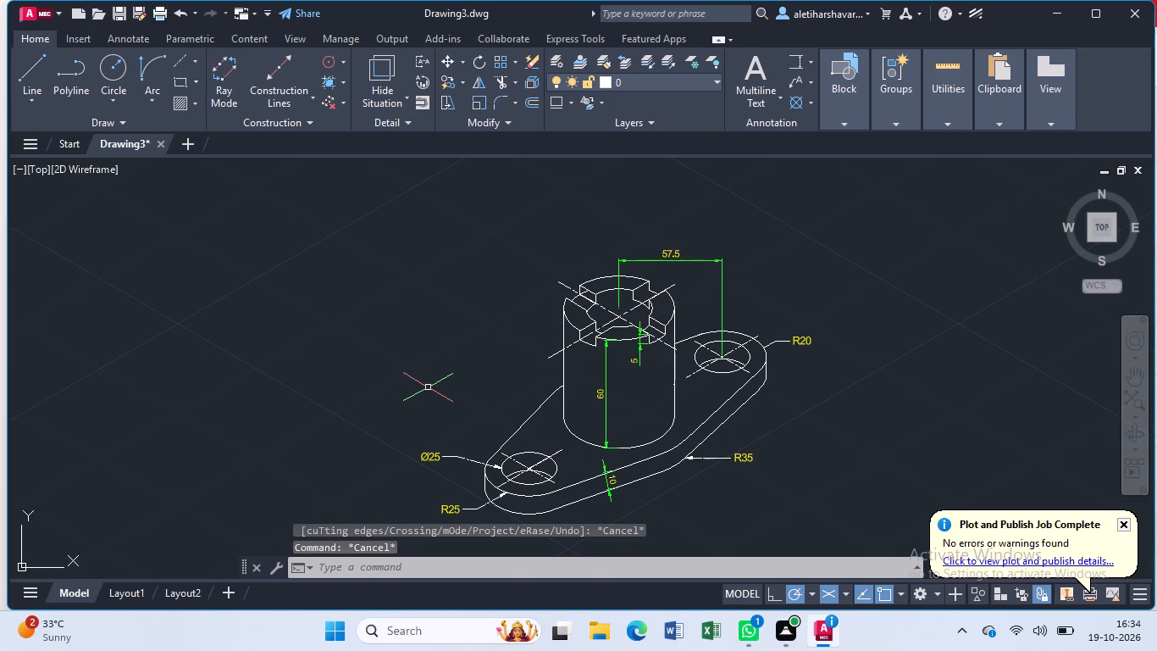
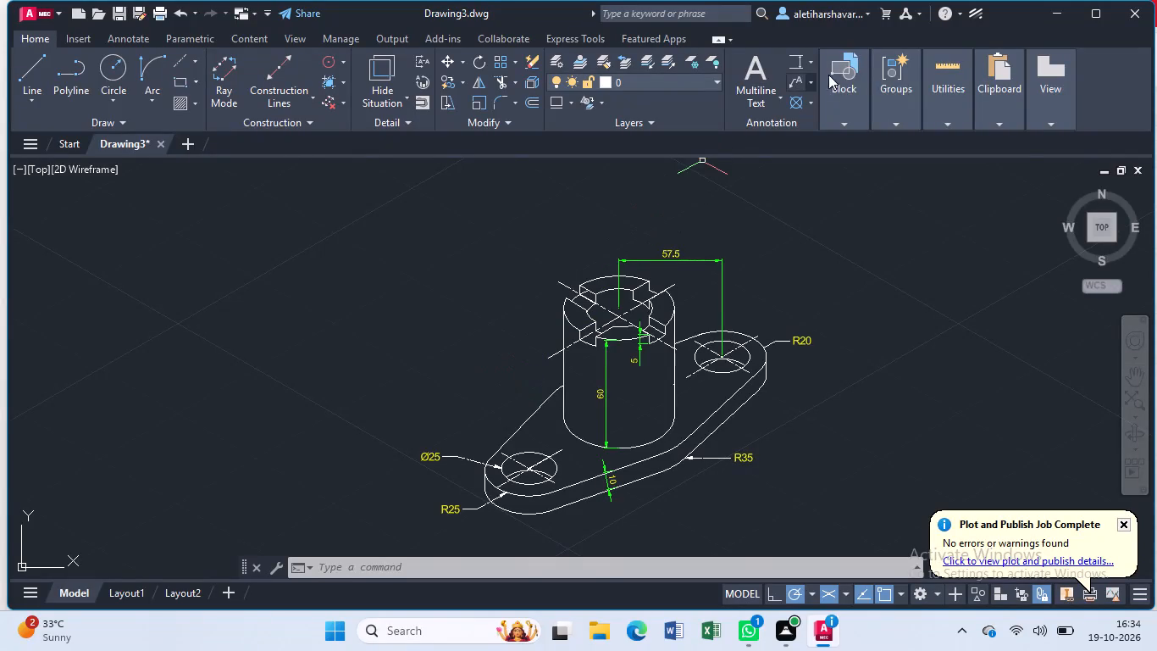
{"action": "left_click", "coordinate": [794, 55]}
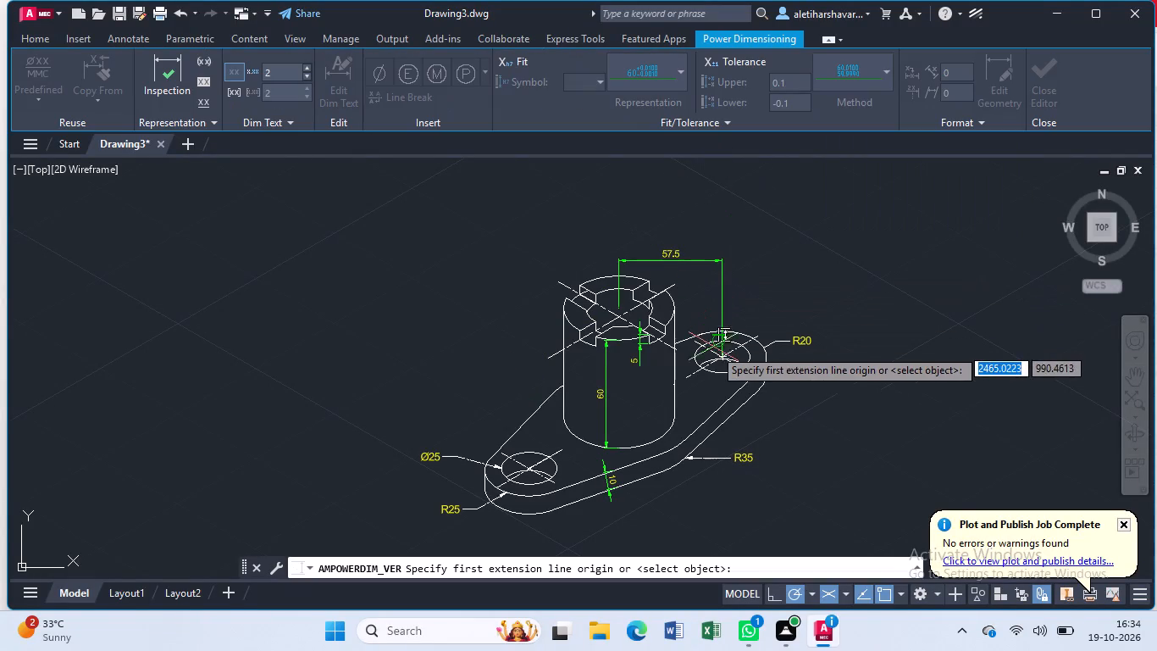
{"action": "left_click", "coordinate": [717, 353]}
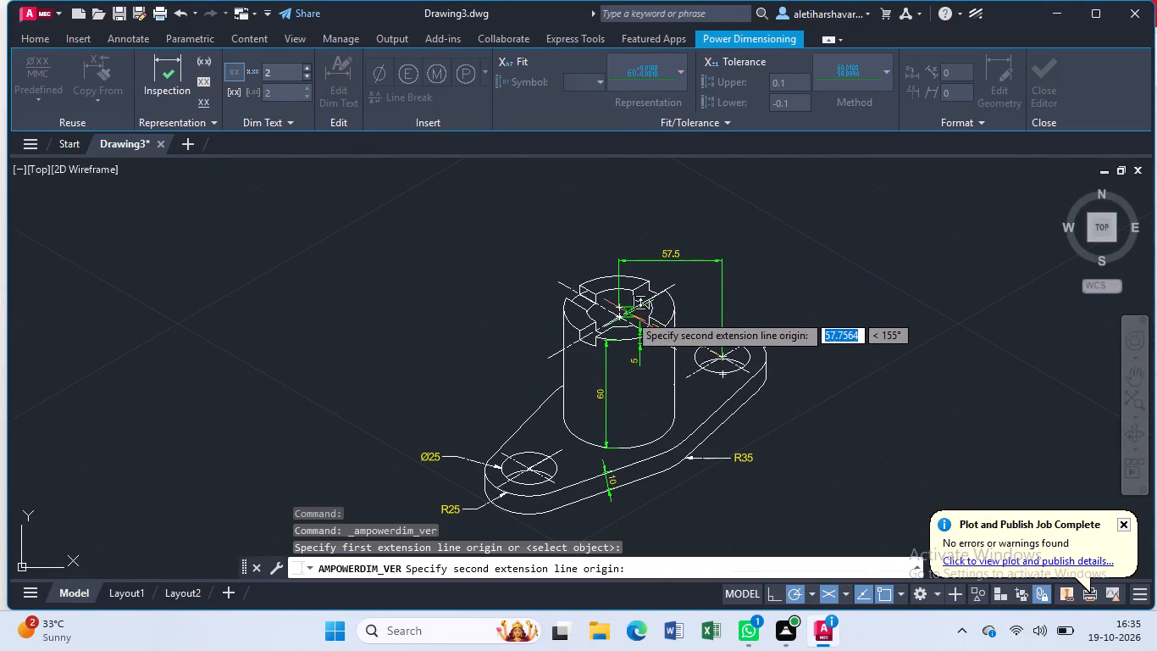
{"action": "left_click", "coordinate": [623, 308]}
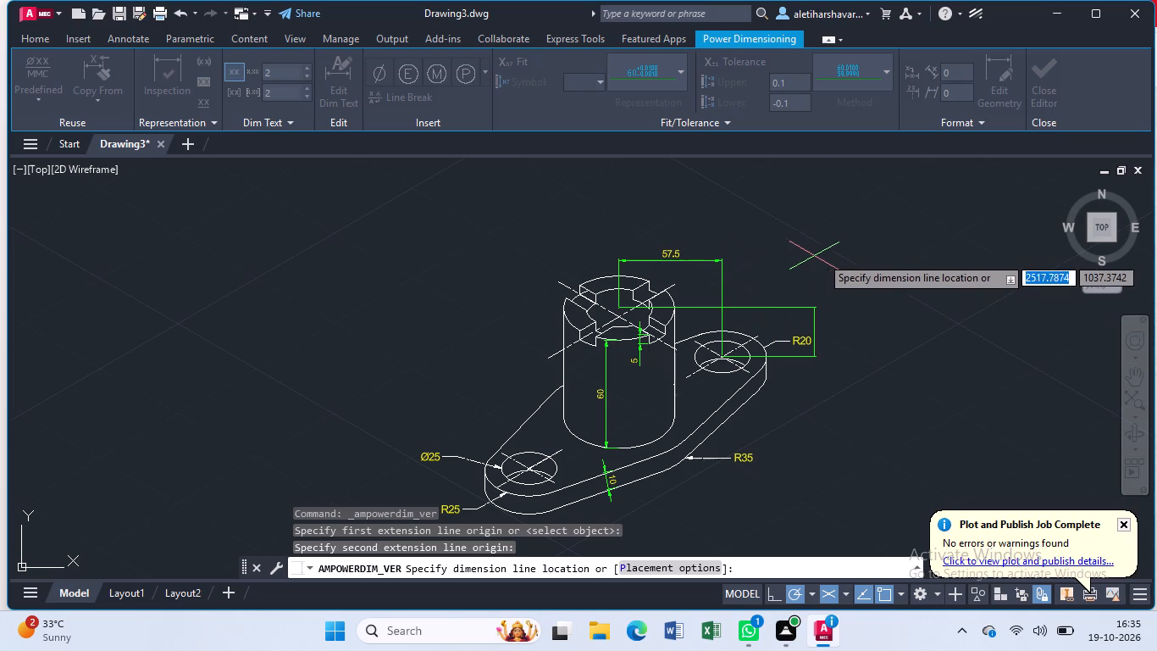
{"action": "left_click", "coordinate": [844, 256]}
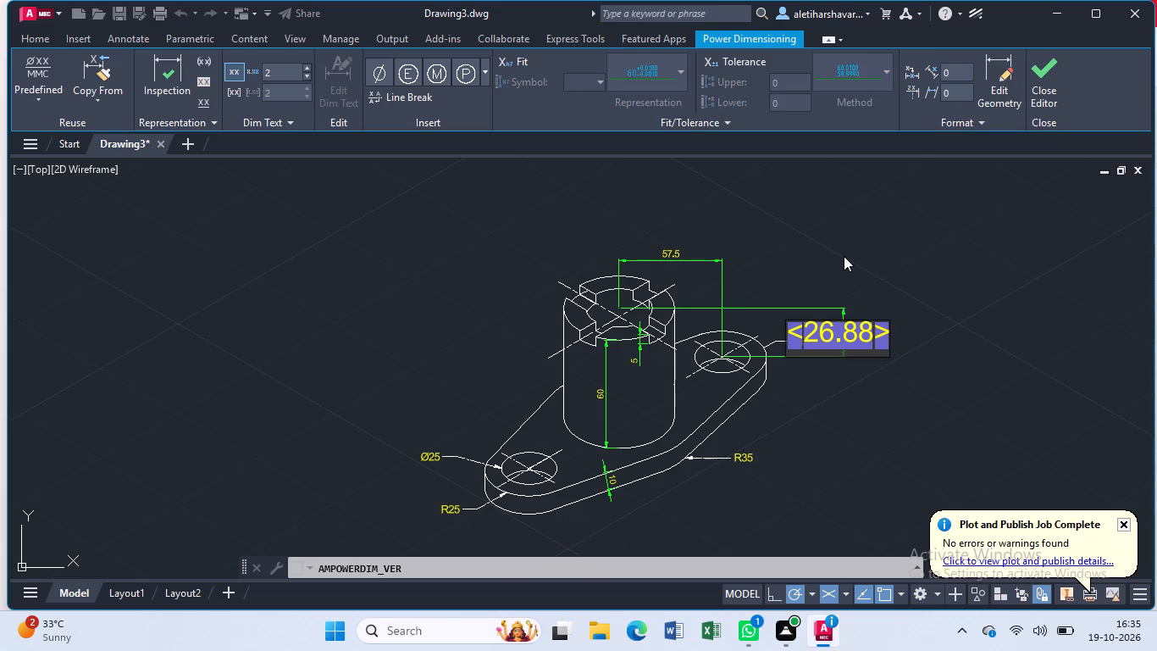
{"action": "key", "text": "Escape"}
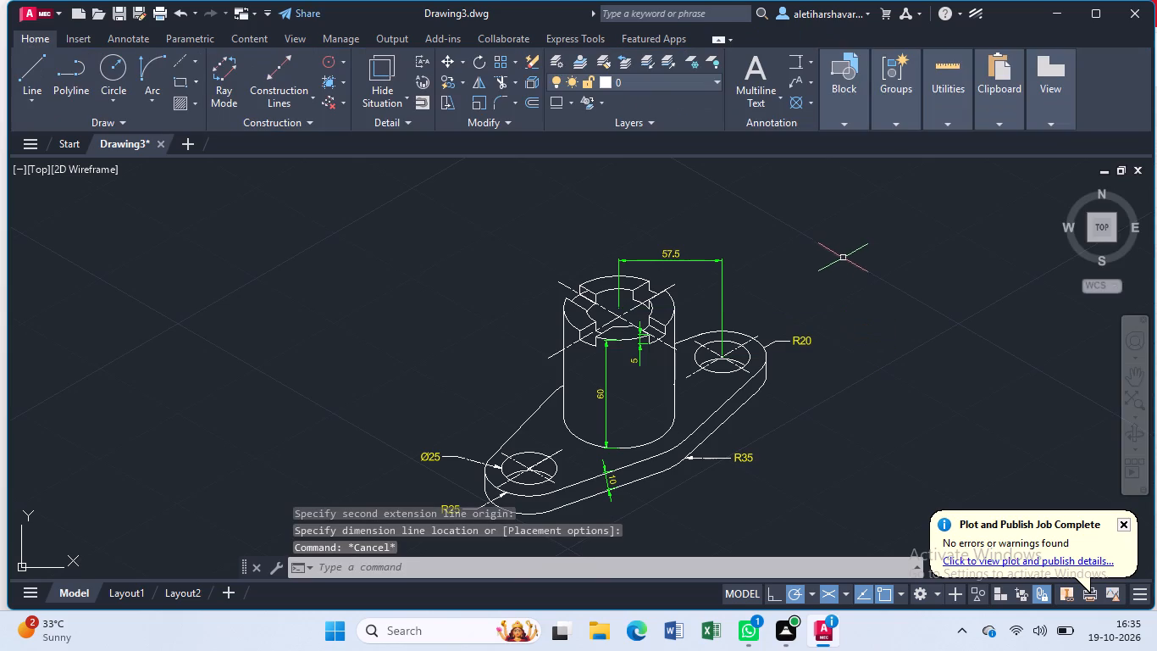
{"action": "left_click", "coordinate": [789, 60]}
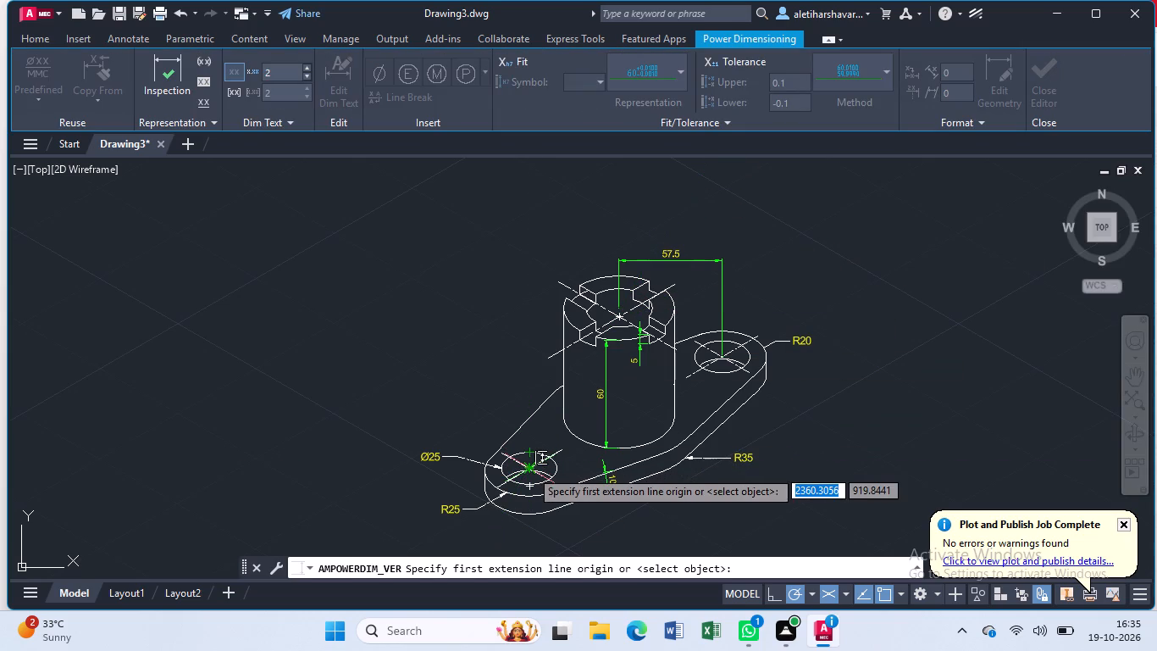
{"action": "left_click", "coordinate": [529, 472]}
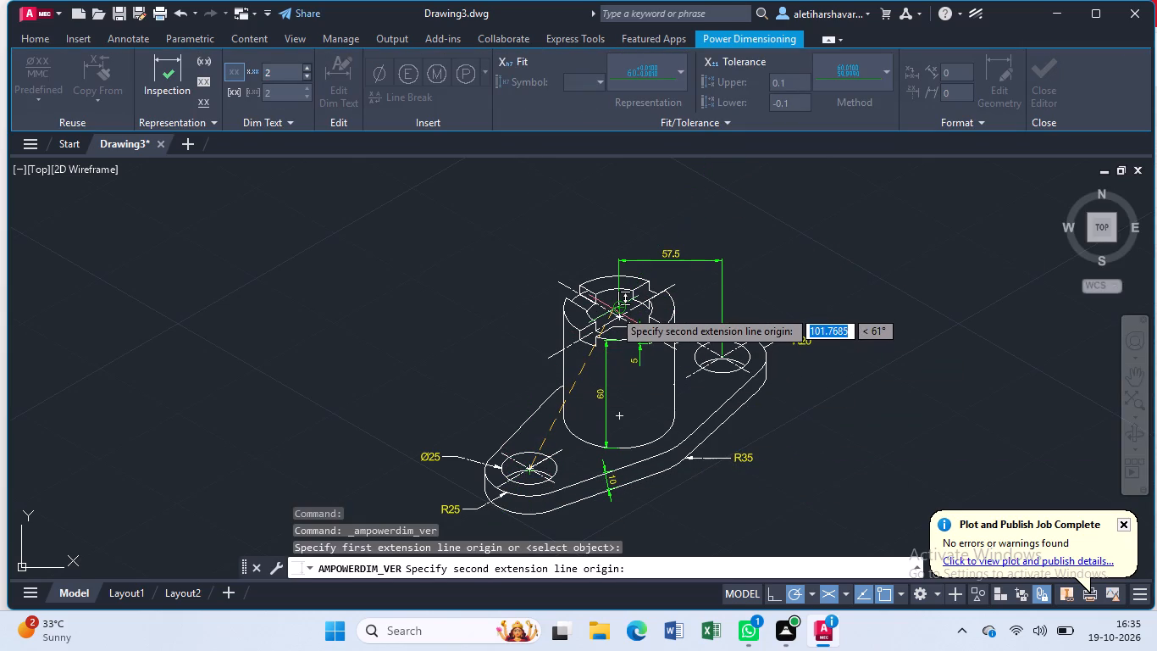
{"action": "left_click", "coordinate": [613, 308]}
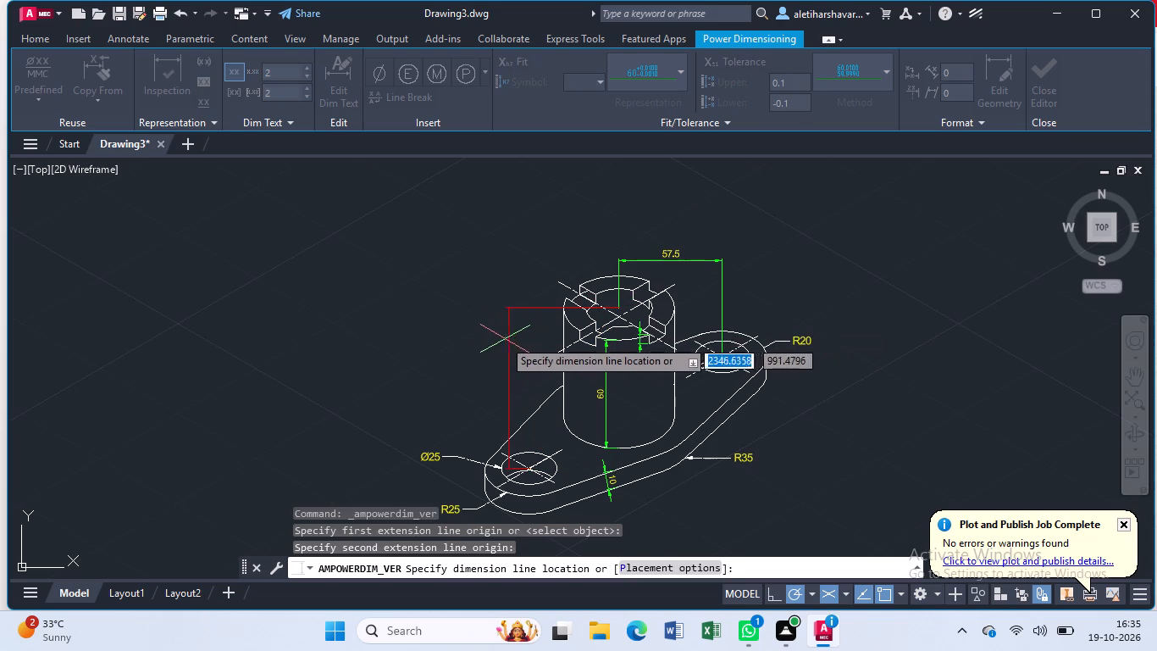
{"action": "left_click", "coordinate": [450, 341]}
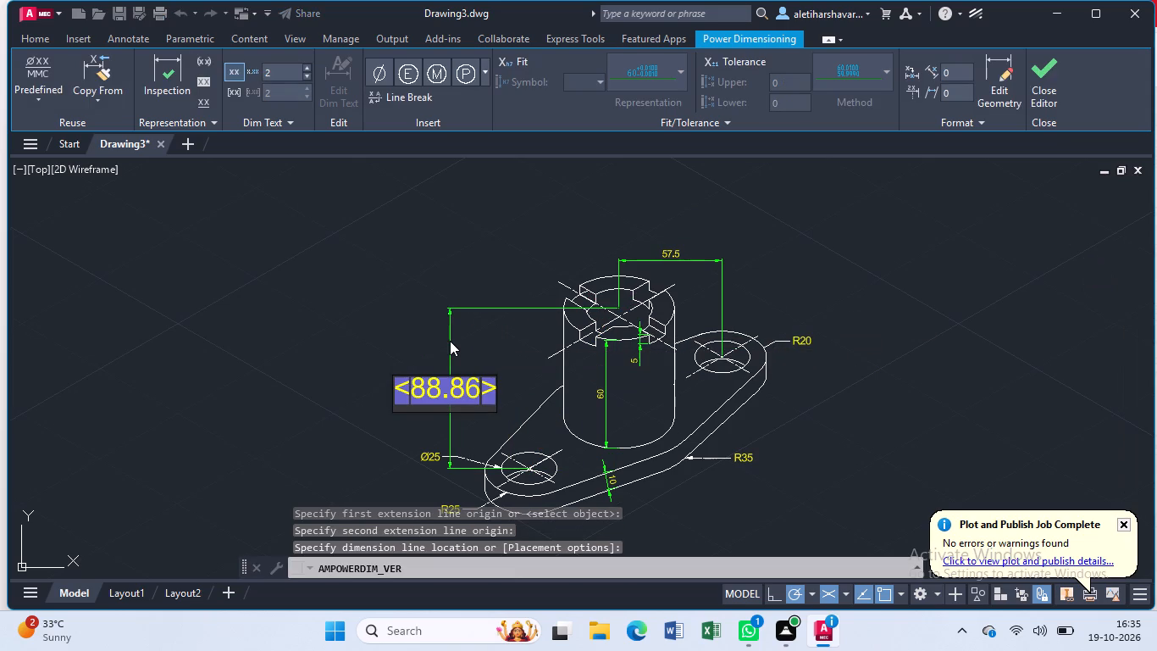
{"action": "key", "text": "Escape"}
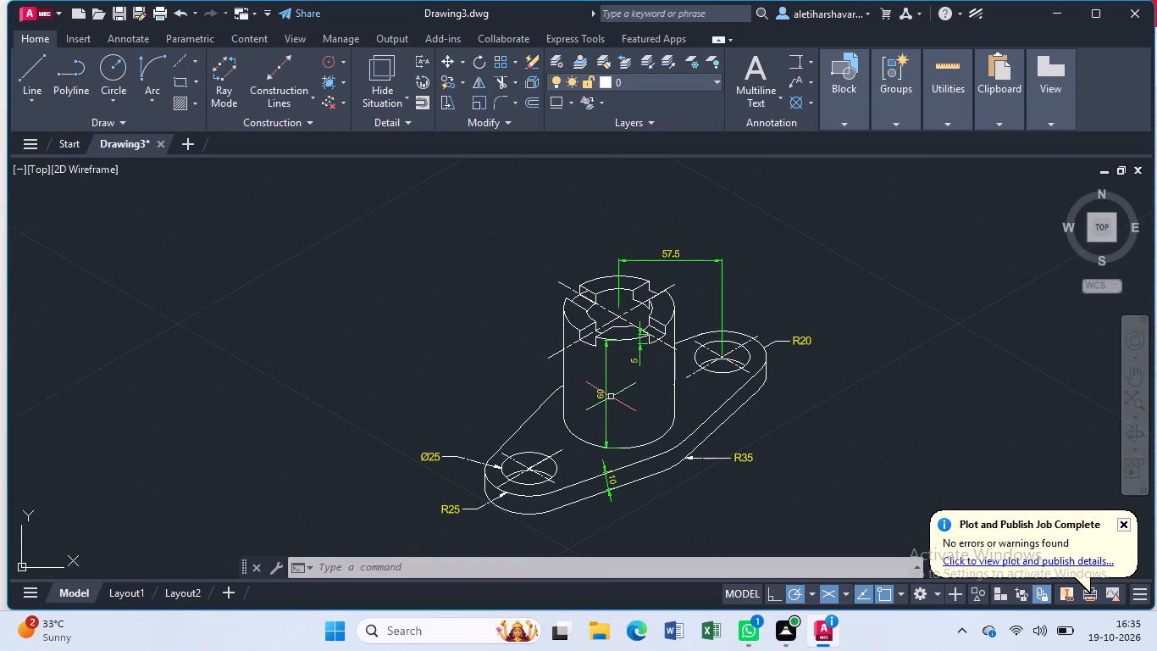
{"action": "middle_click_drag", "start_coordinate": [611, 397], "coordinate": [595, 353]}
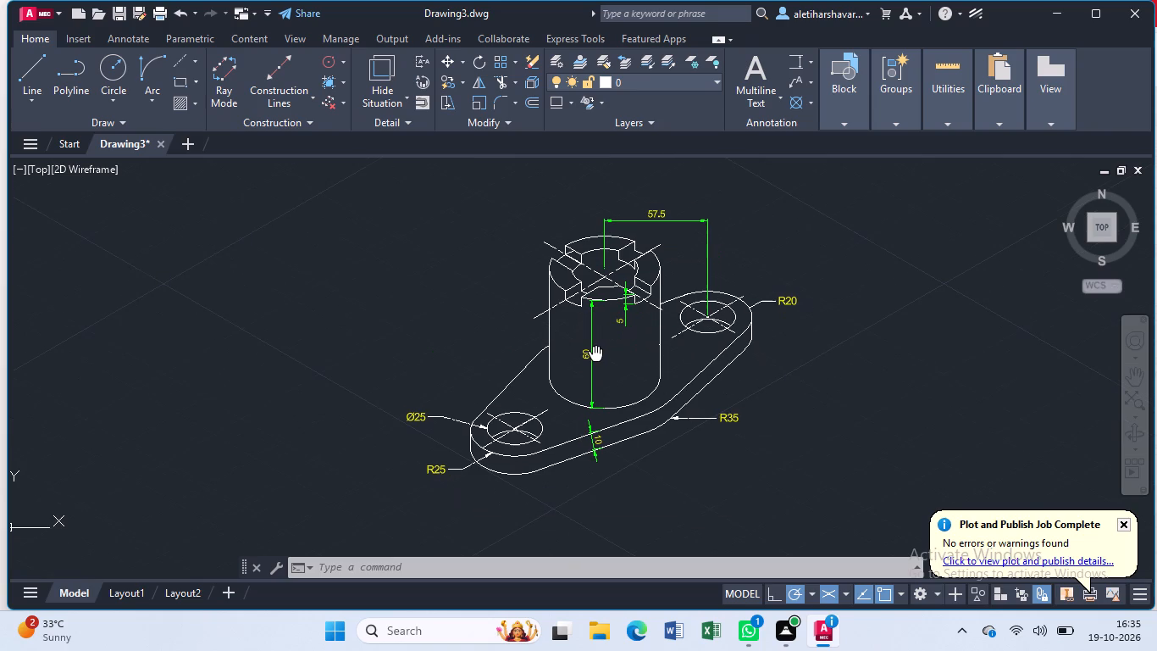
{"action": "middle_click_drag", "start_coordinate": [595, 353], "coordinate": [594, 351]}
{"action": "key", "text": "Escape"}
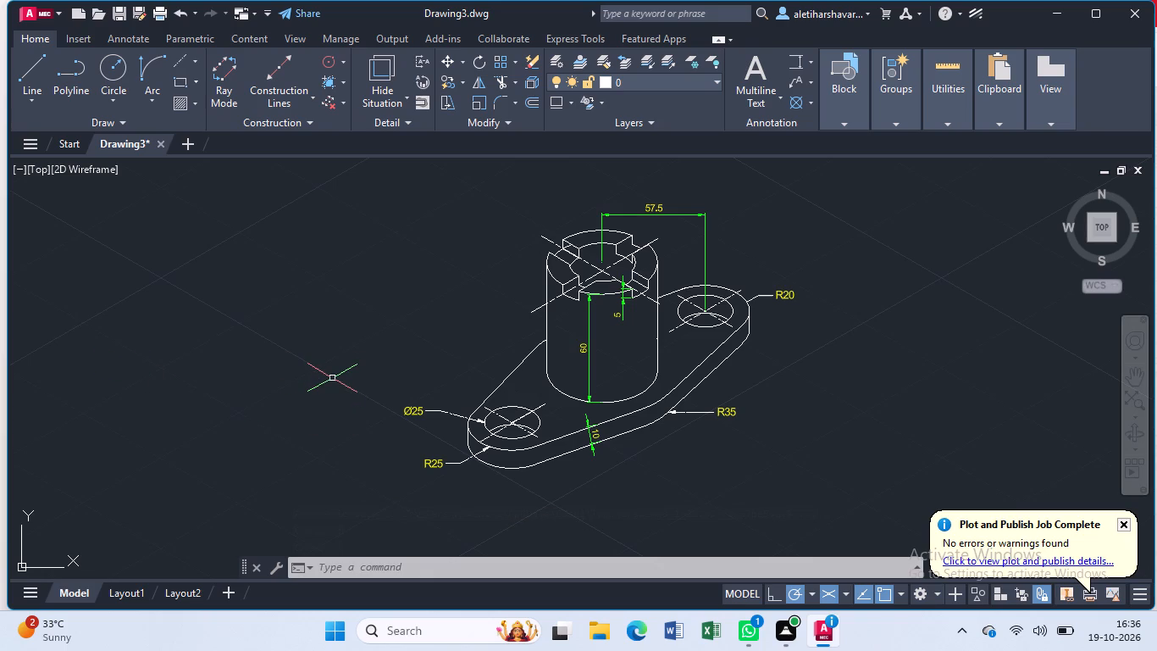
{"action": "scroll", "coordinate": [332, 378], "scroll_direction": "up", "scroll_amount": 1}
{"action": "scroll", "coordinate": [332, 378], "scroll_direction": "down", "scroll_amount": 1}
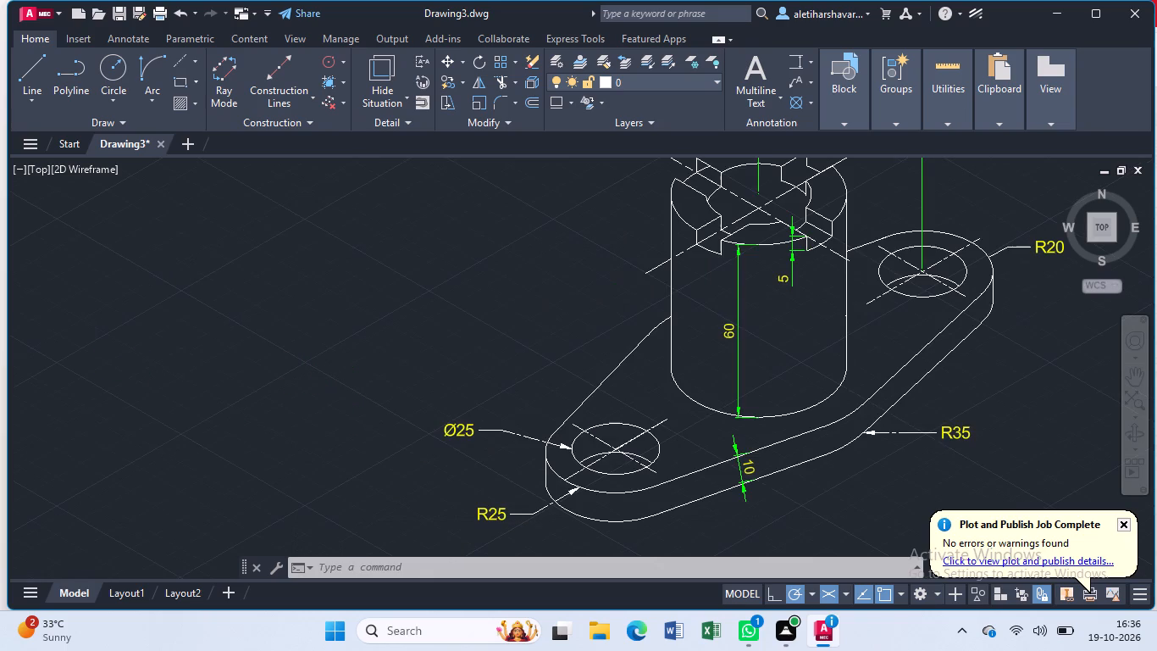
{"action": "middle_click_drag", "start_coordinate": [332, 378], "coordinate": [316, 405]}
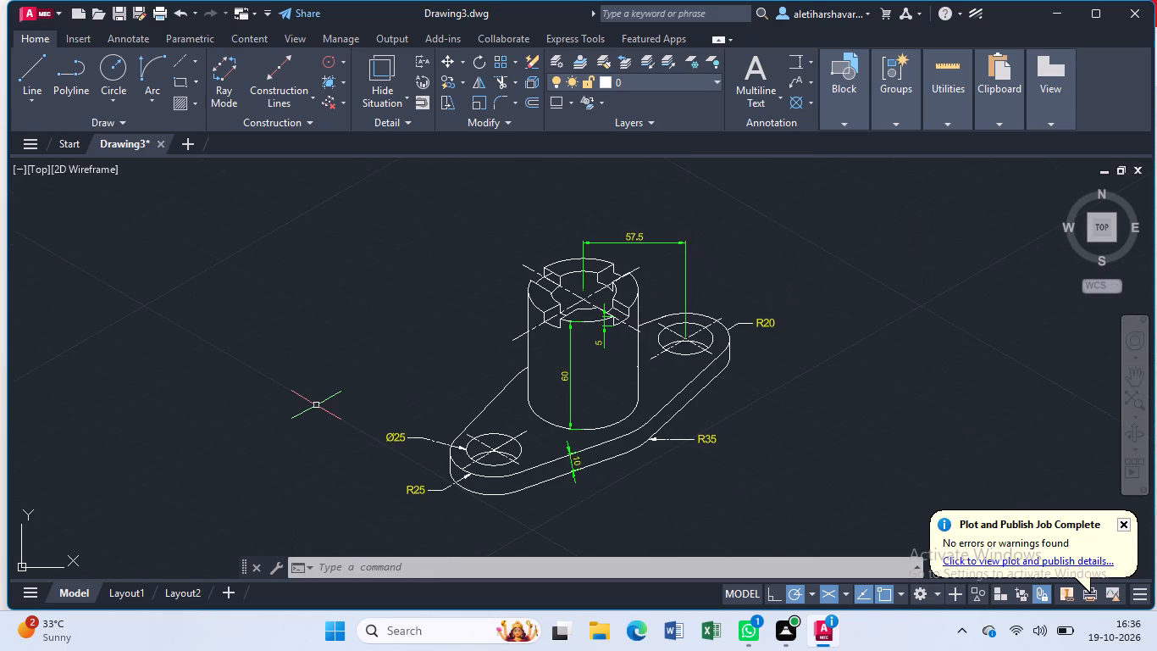
Save the drawing in the Documents folder under the file name Flanged Cylindrical Guide.
{"action": "key", "text": "ctrl+s"}
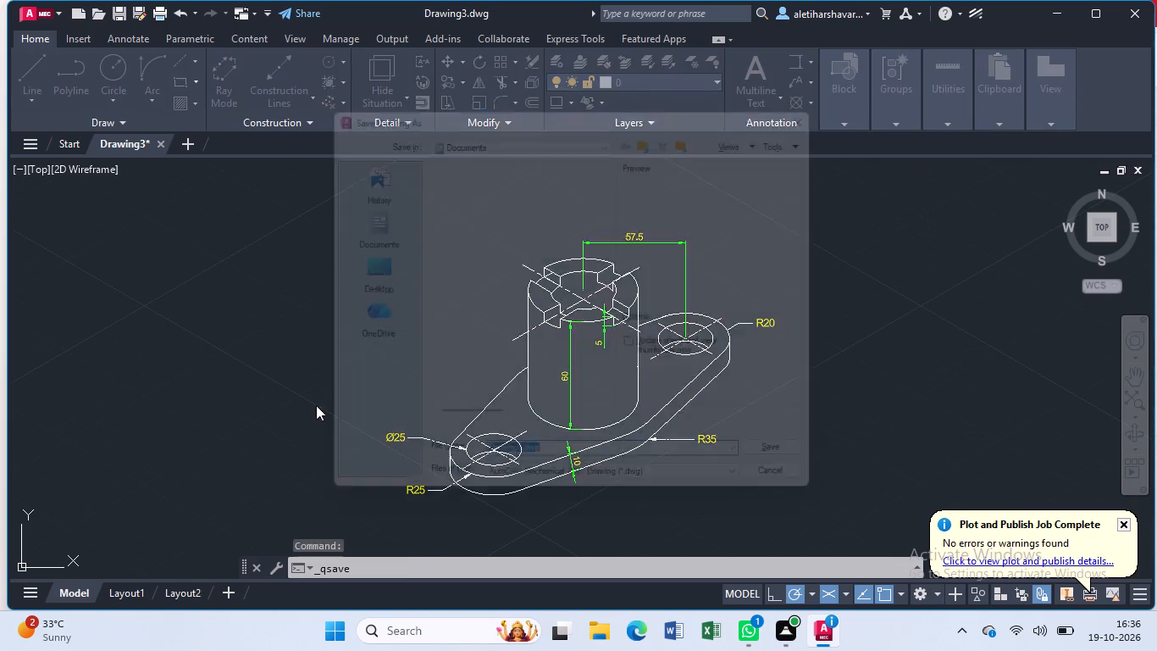
{"action": "key", "text": "BackSpace"}
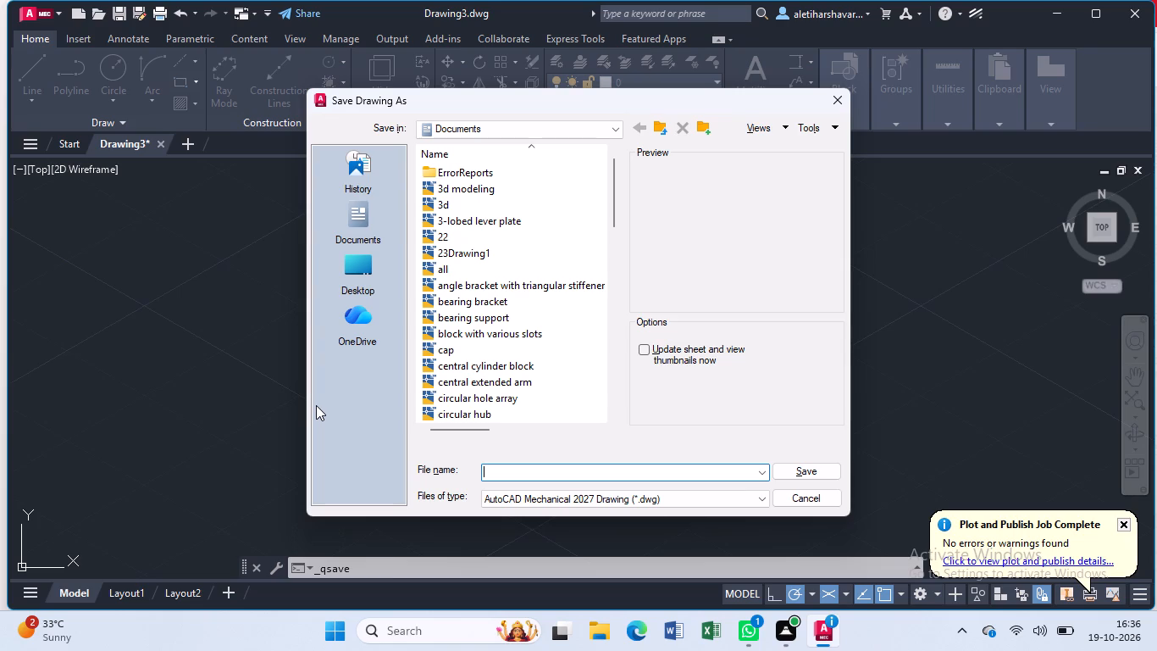
{"action": "key", "text": "ctrl+v"}
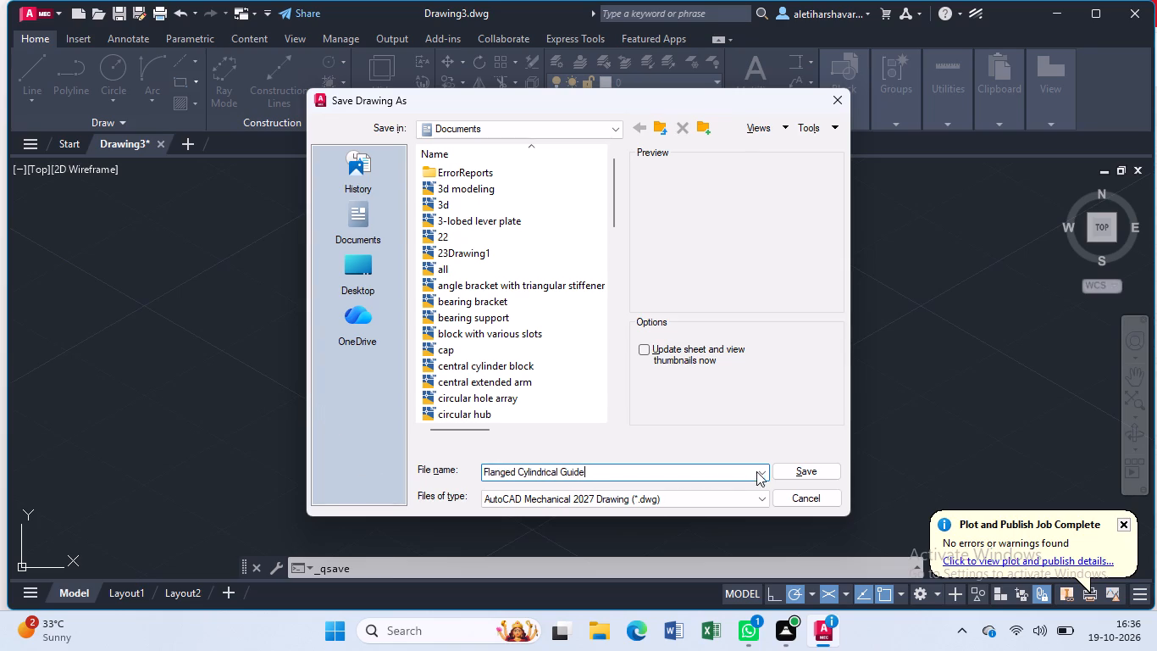
{"action": "left_click", "coordinate": [788, 468]}
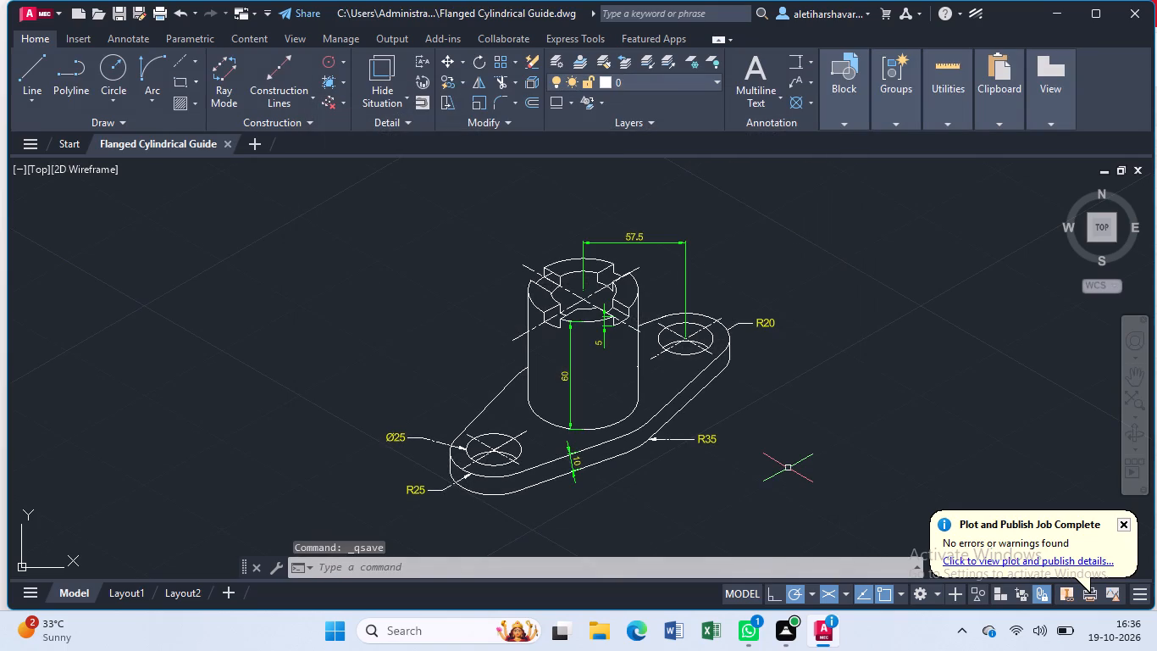
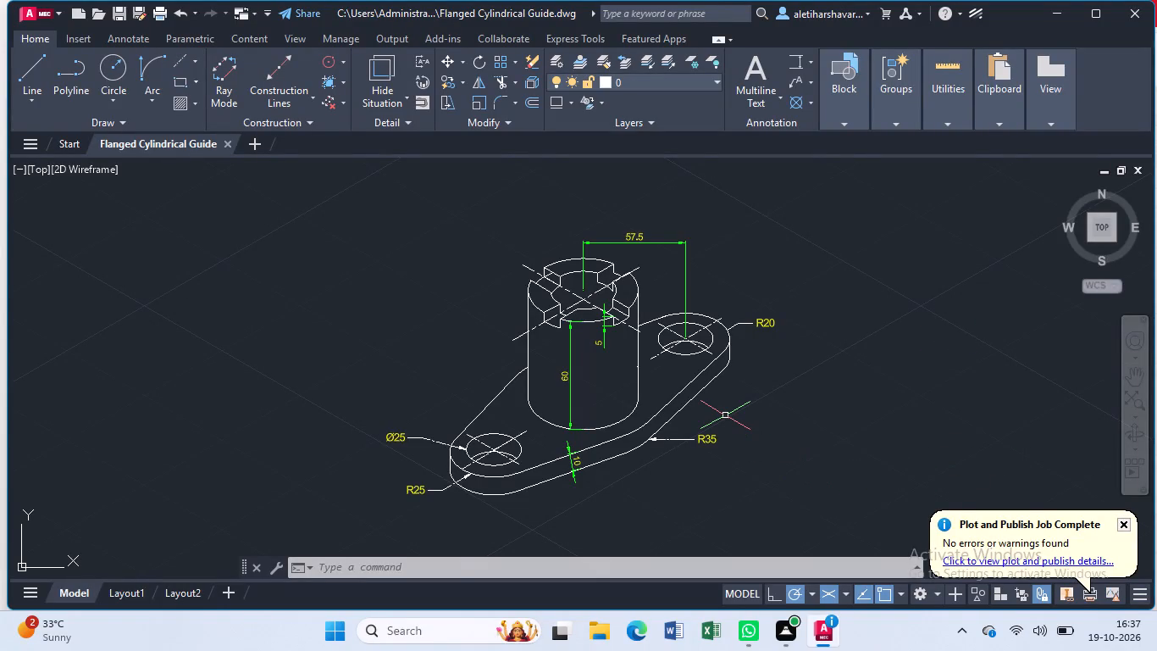
Set up the model plot with the DWG To PDF.pc3 plotter, ISO A4 (297.00 x 210.00 MM) paper, landscape orientation and a centred plot.
{"action": "type", "text": "lo"}
{"action": "left_click", "coordinate": [772, 466]}
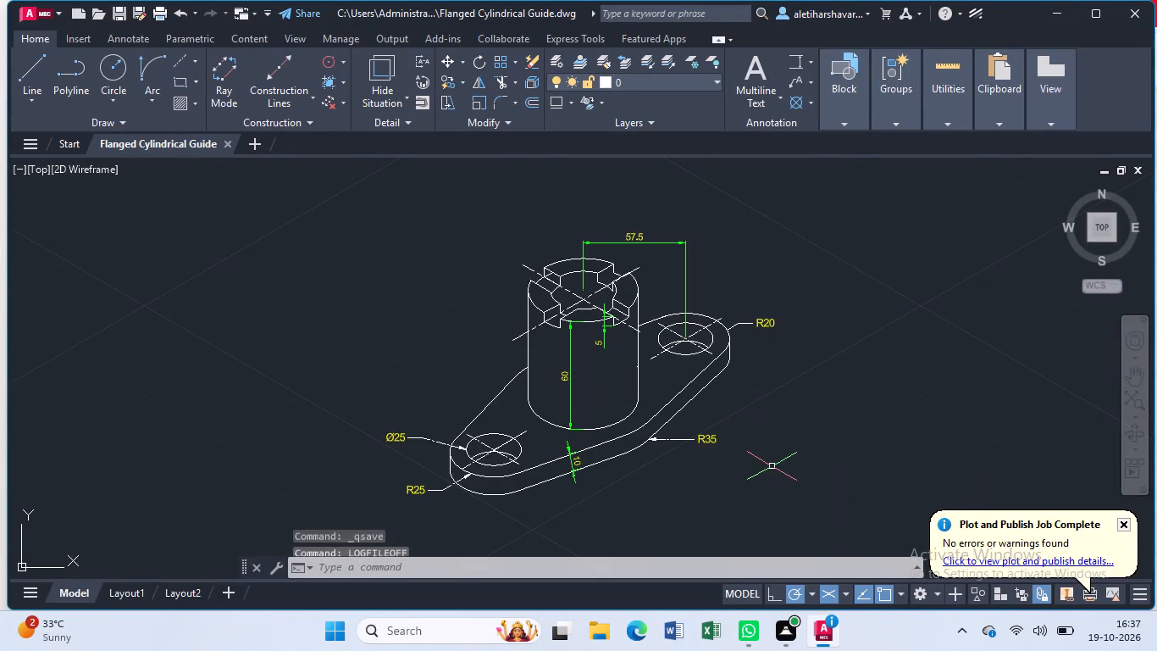
{"action": "type", "text": "pl"}
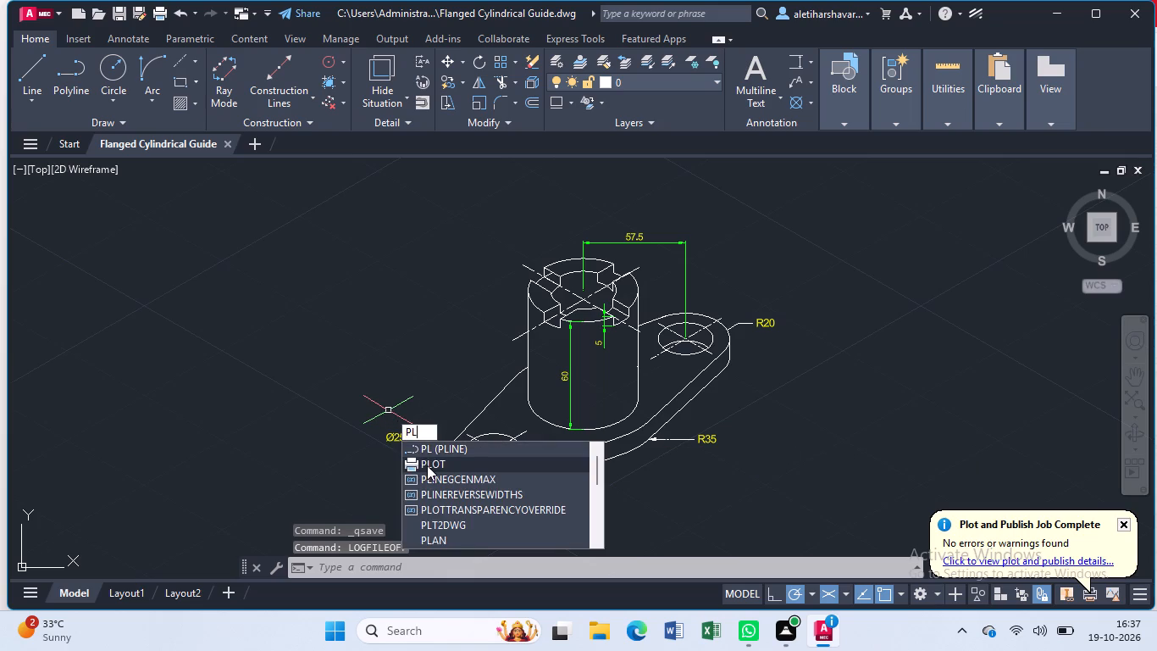
{"action": "left_click", "coordinate": [427, 465]}
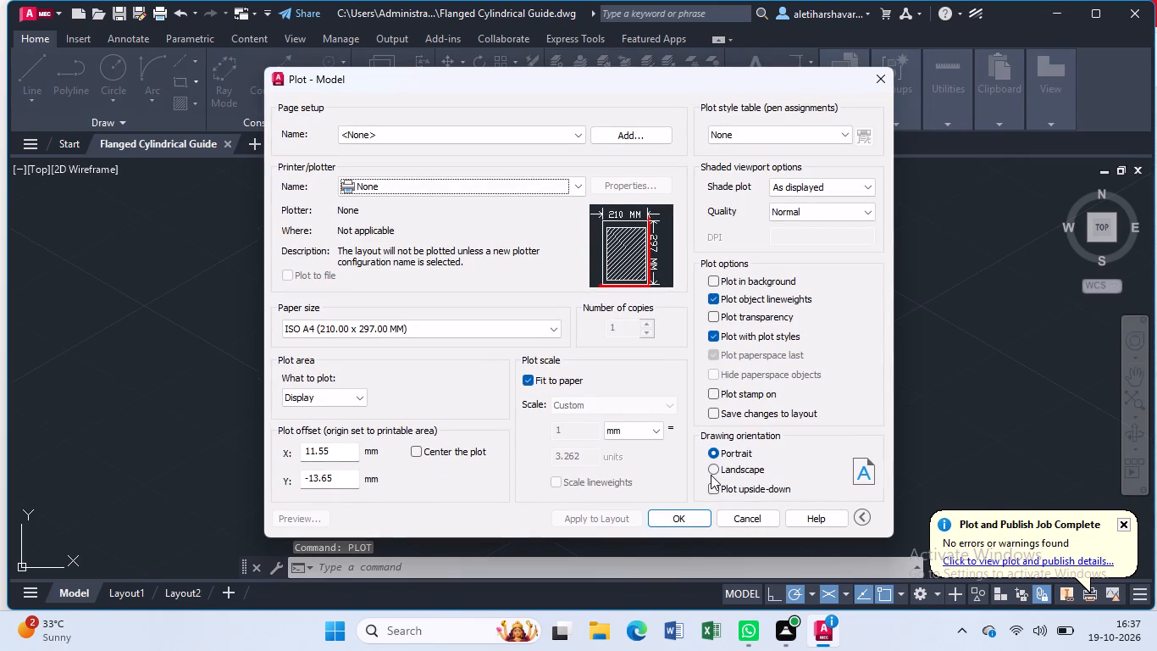
{"action": "left_click", "coordinate": [711, 472]}
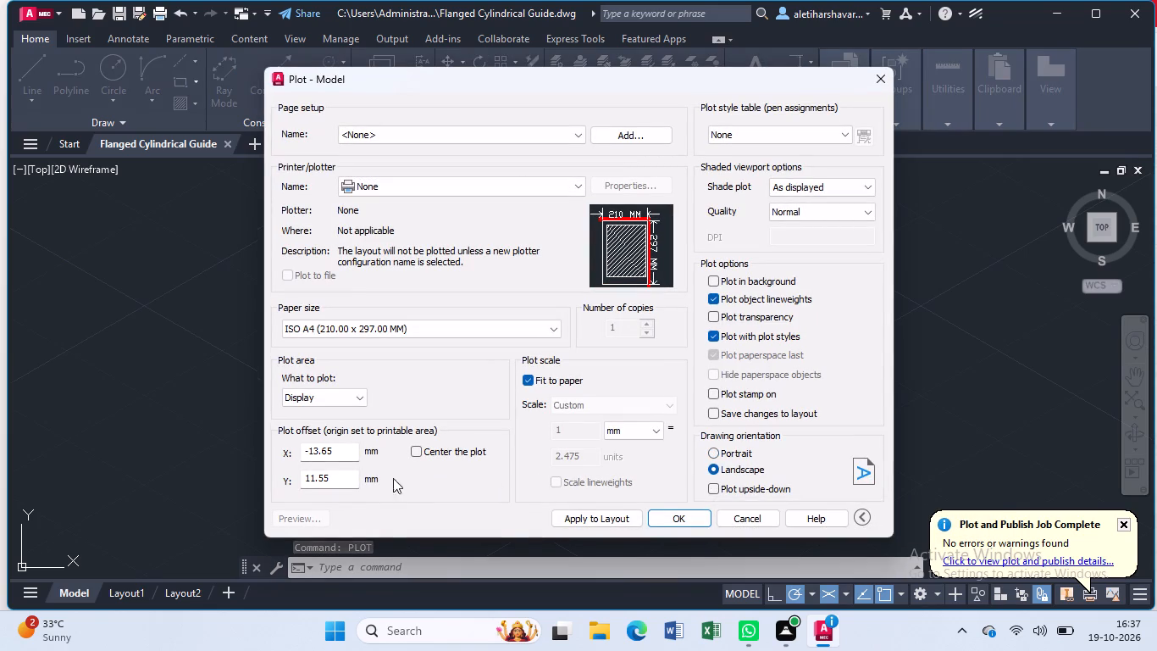
{"action": "left_click", "coordinate": [413, 448]}
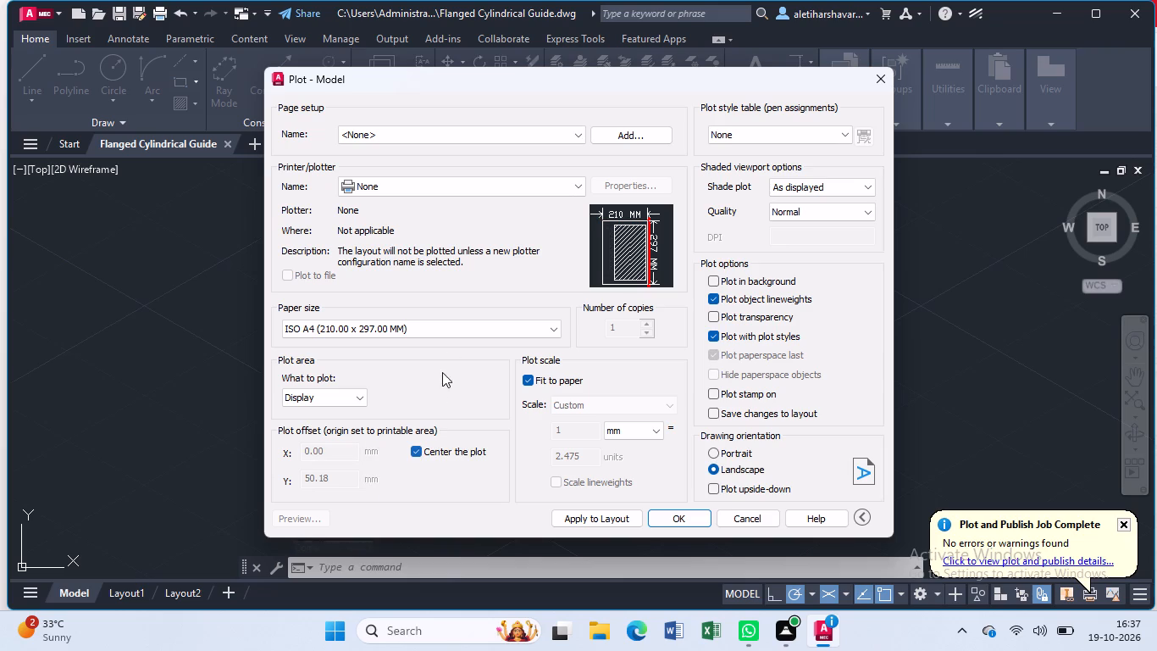
{"action": "left_click", "coordinate": [578, 183]}
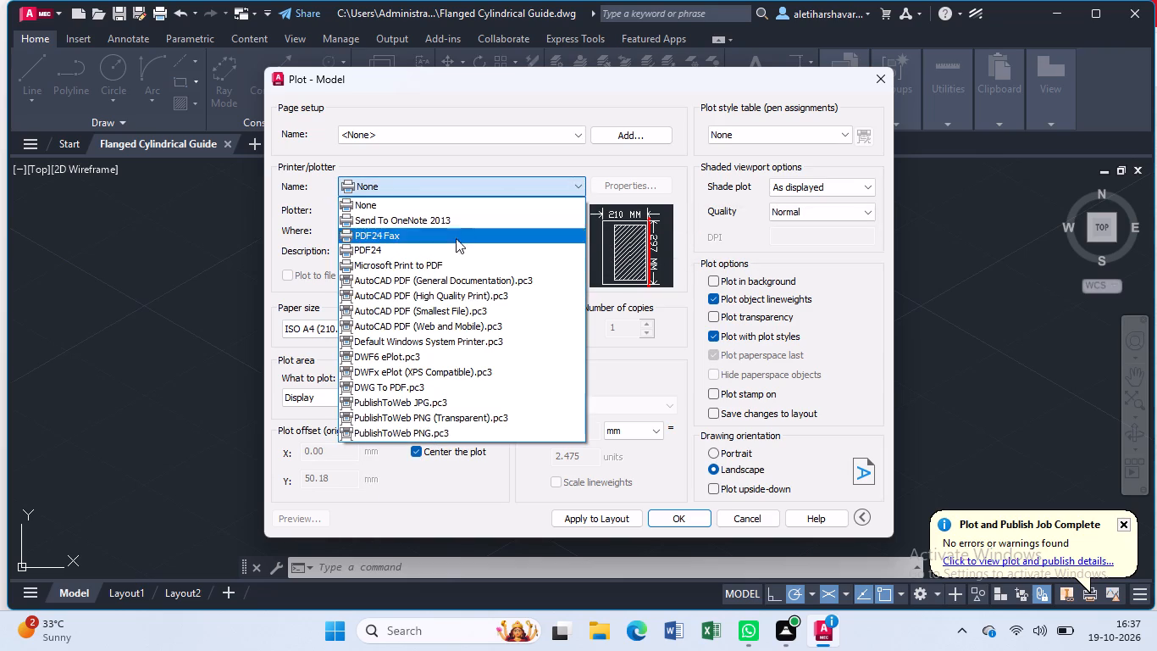
{"action": "left_click", "coordinate": [377, 381]}
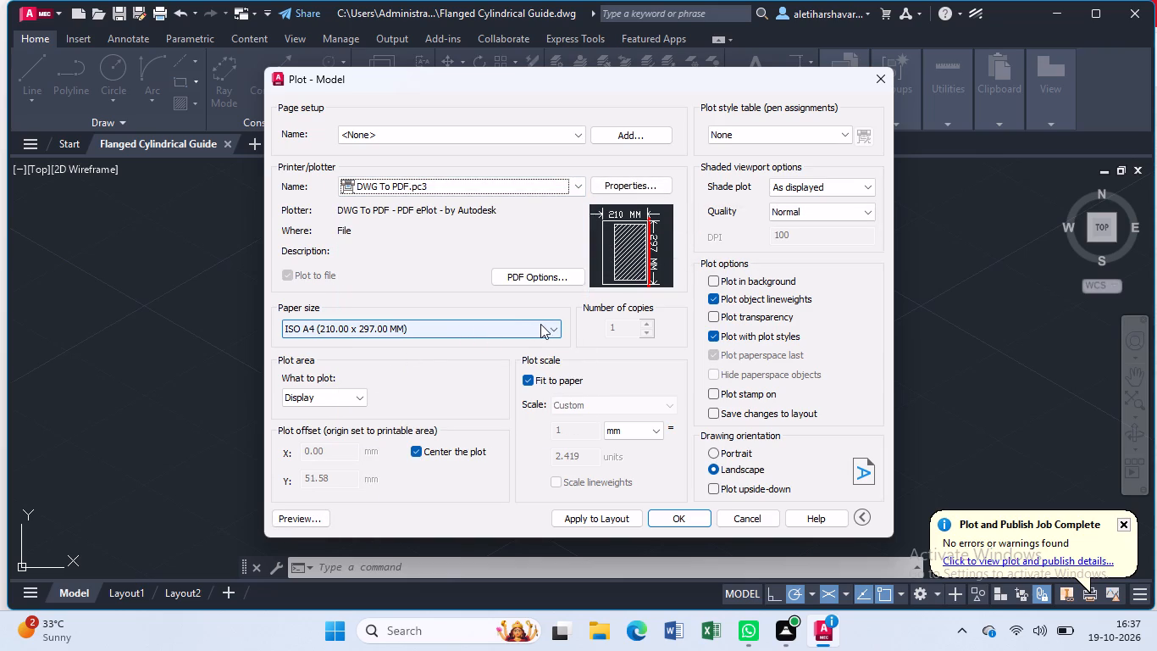
{"action": "left_click", "coordinate": [548, 329]}
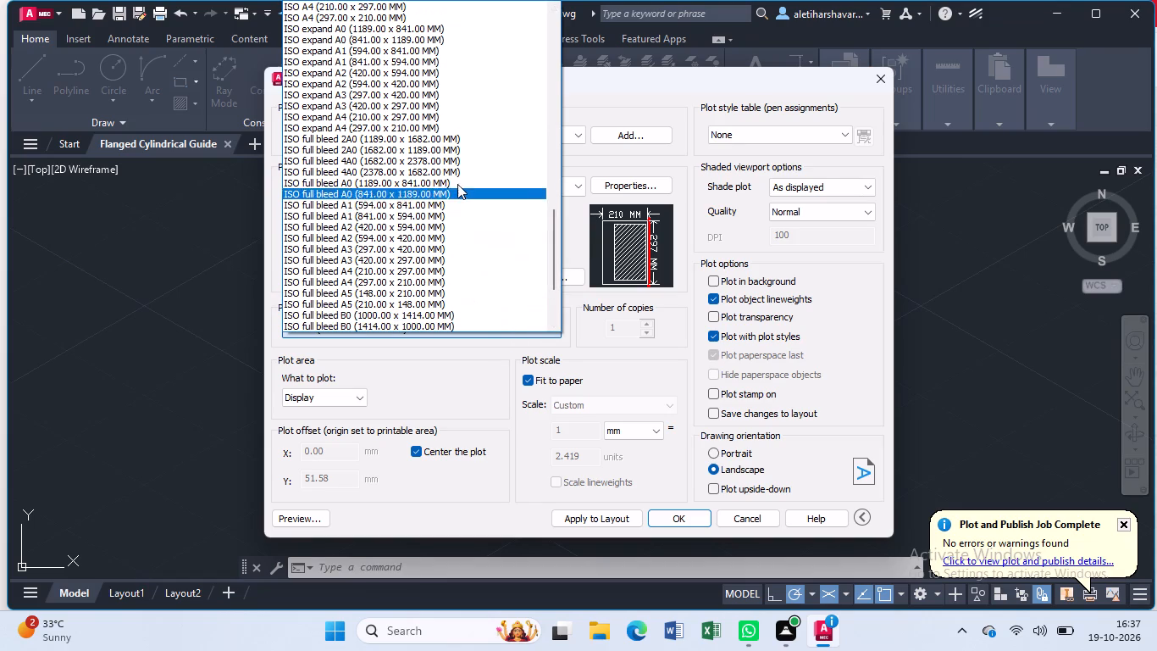
{"action": "left_click", "coordinate": [466, 14]}
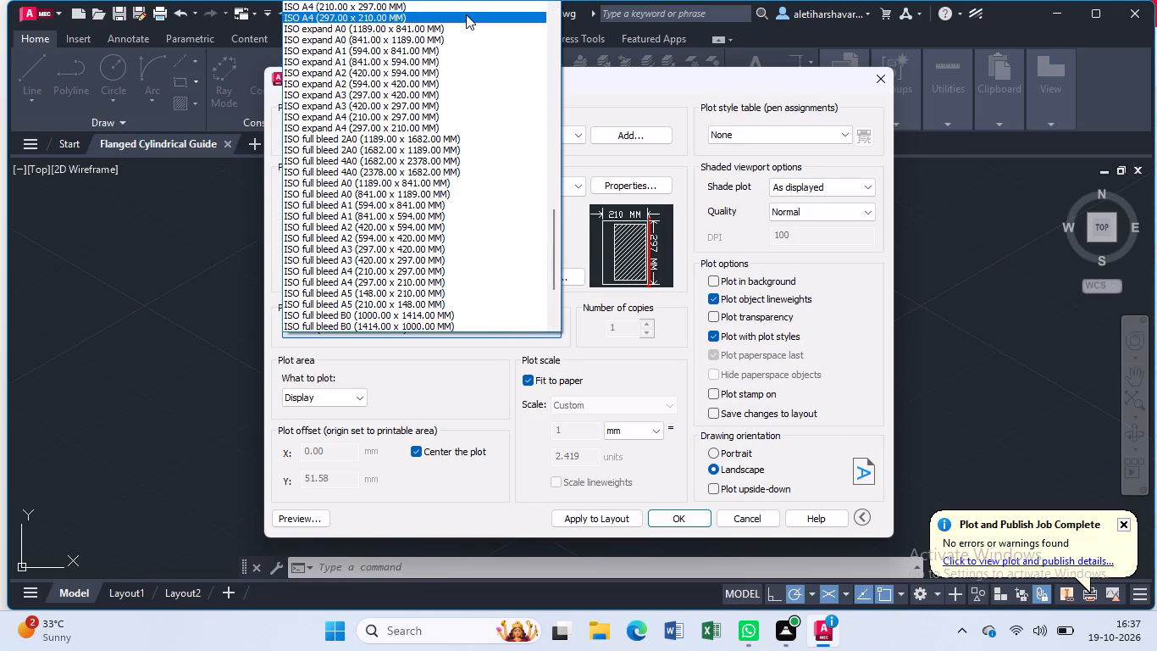
Define the plot area as a window enclosing the whole flanged guide and all its dimensions.
{"action": "left_click", "coordinate": [360, 400]}
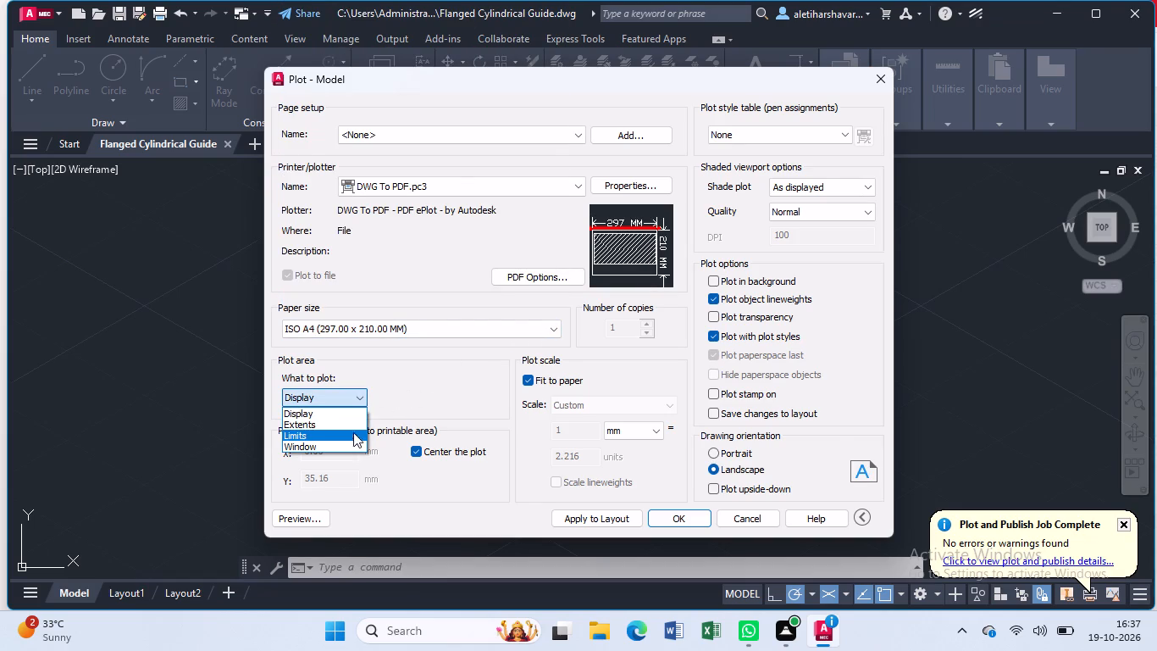
{"action": "left_click", "coordinate": [353, 443]}
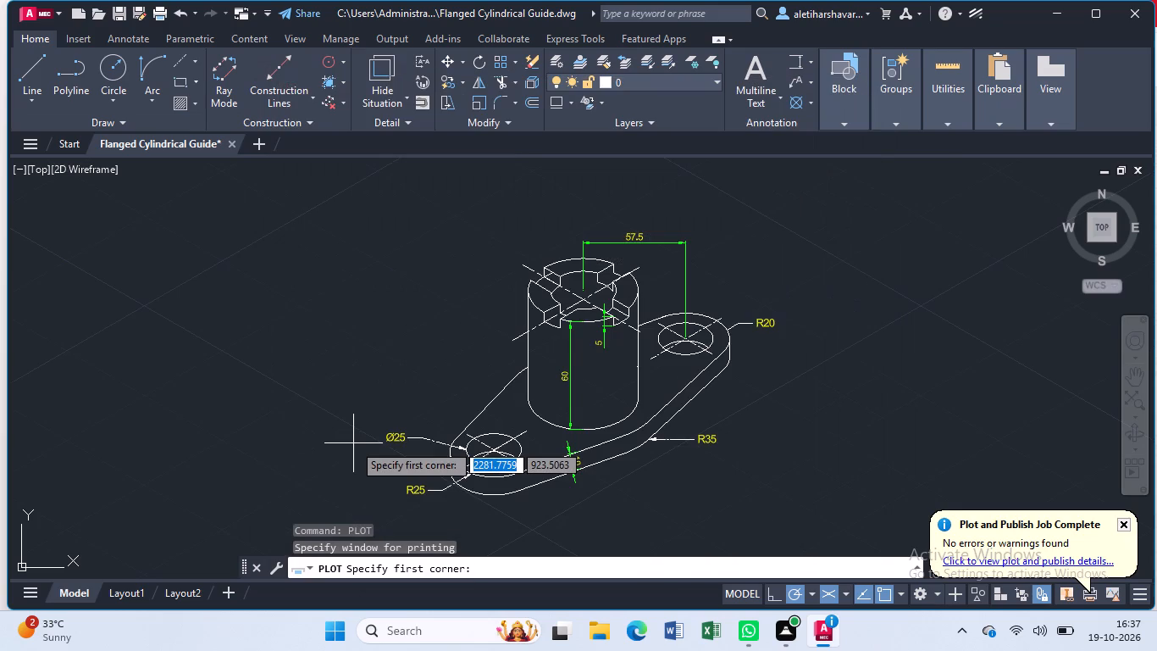
{"action": "left_click", "coordinate": [344, 225]}
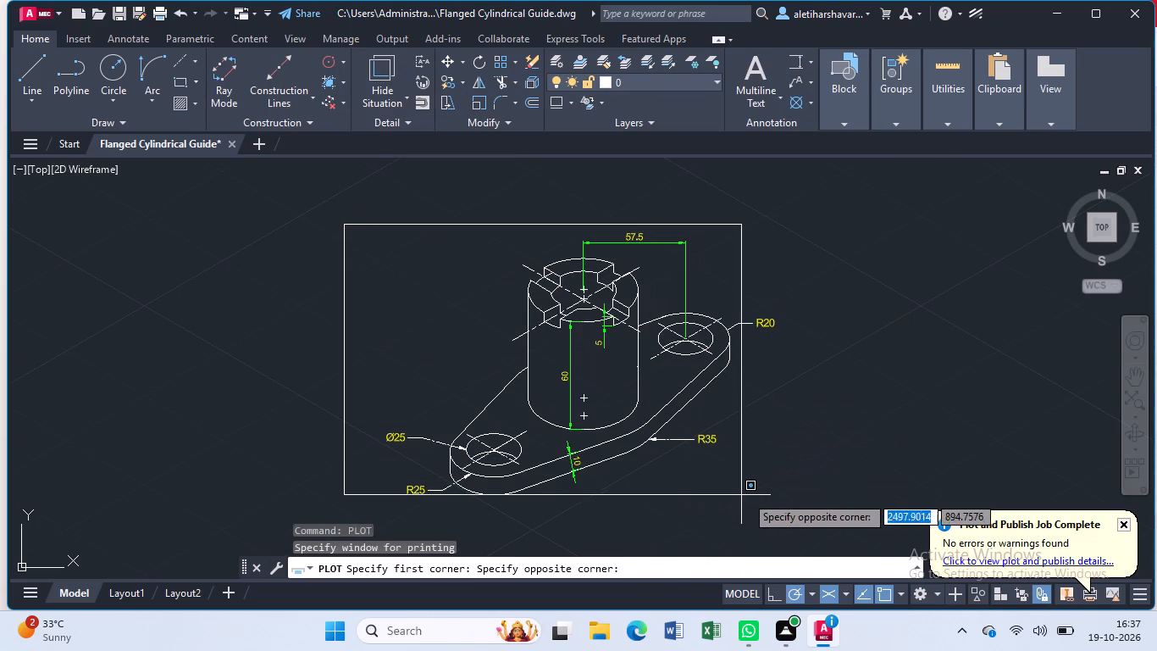
{"action": "left_click", "coordinate": [805, 504]}
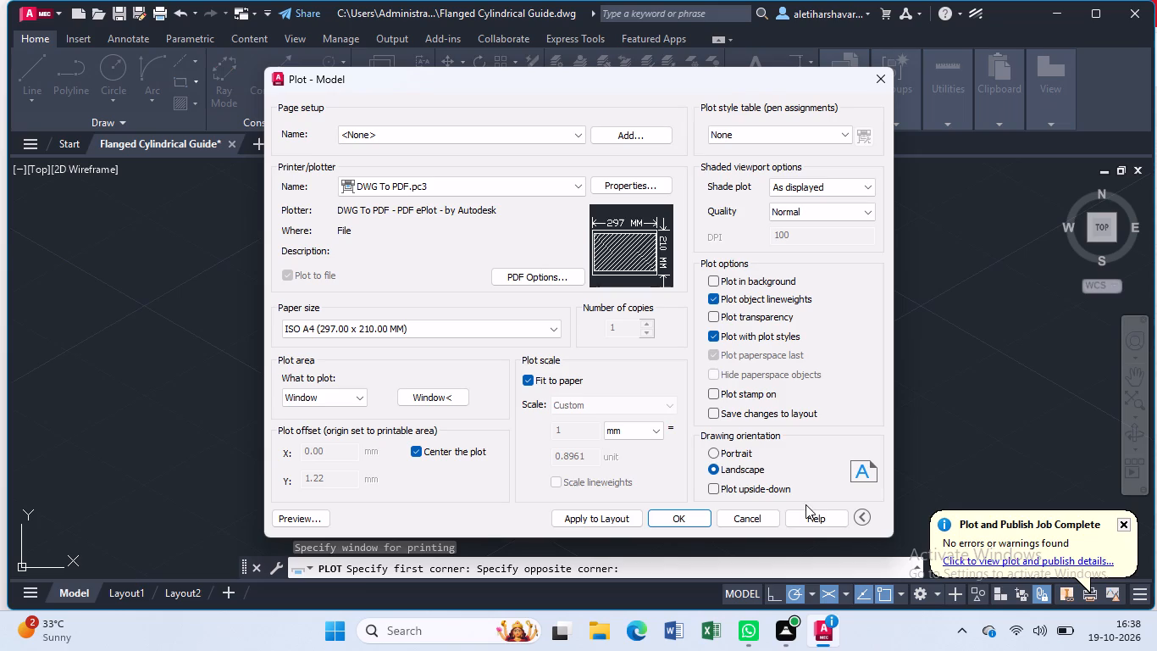
Plot the drawing to the Documents folder as Flanged Cylindrical Guide-Model.pdf and close the opened PDF.
{"action": "left_click", "coordinate": [688, 516]}
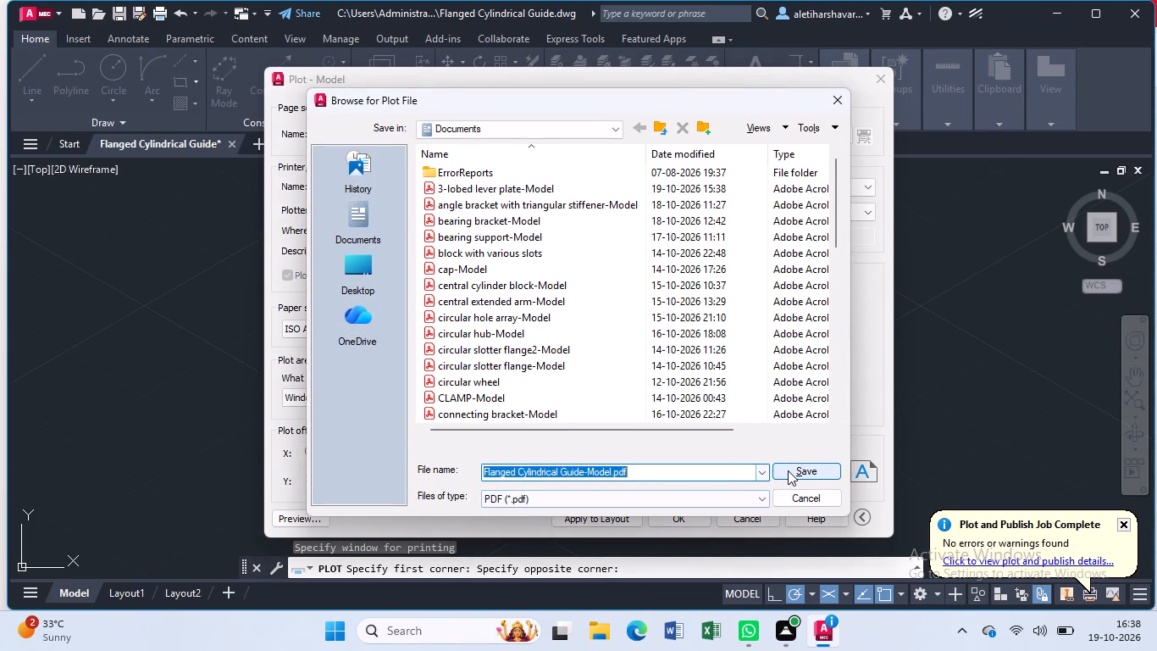
{"action": "left_click", "coordinate": [789, 471]}
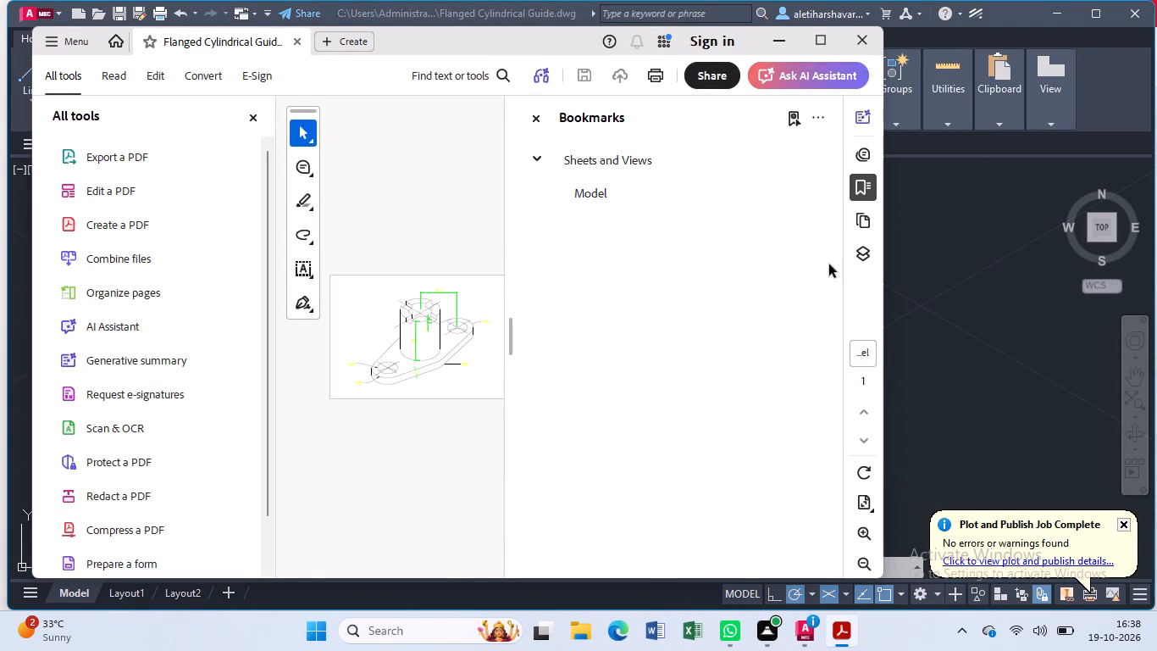
{"action": "left_click", "coordinate": [870, 36]}
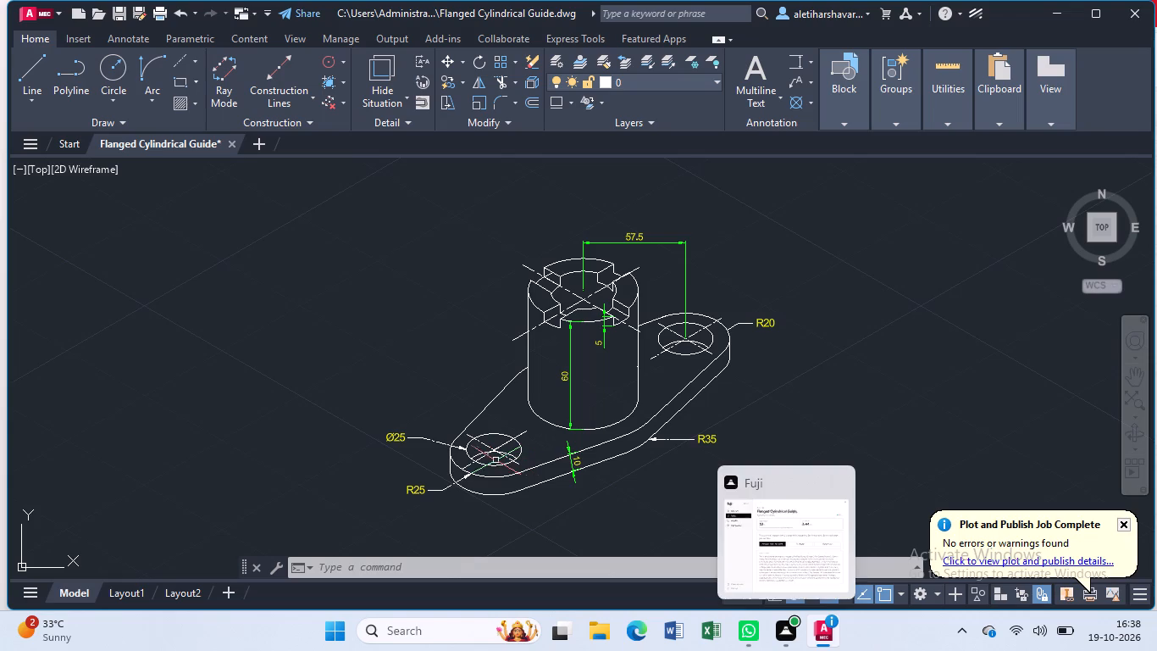
Orbit around the flanged guide drawing in 3D to examine it from several angles.
{"action": "middle_click_drag", "start_coordinate": [452, 457], "coordinate": [436, 396]}
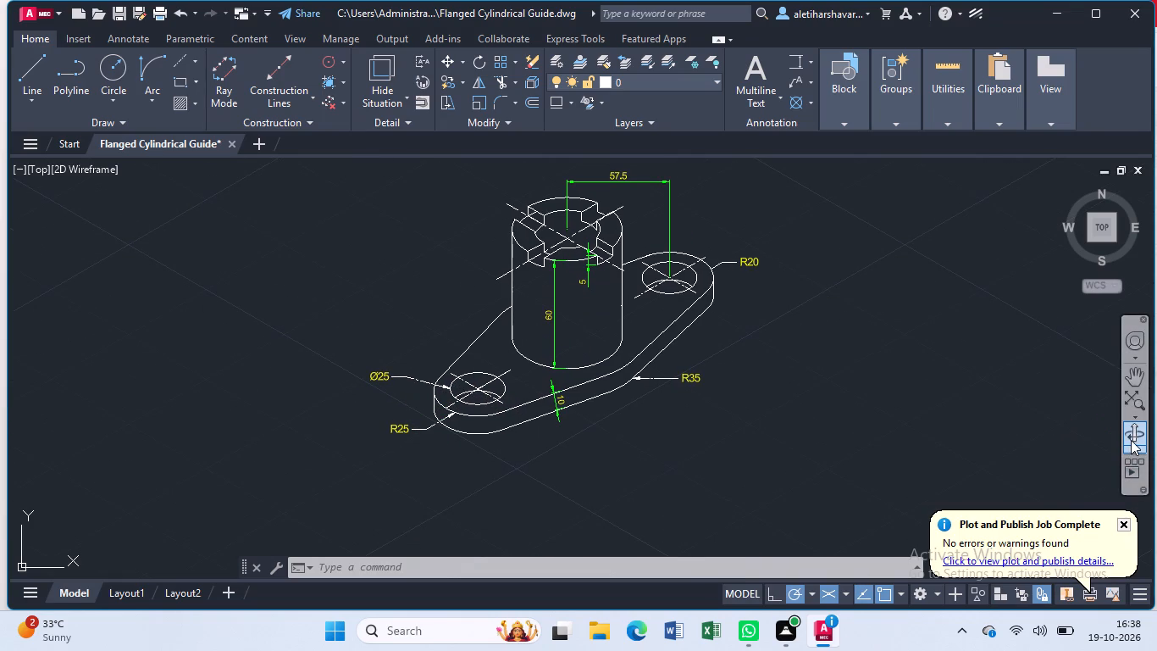
{"action": "left_click", "coordinate": [1131, 439]}
{"action": "left_click_drag", "start_coordinate": [616, 419], "coordinate": [534, 416]}
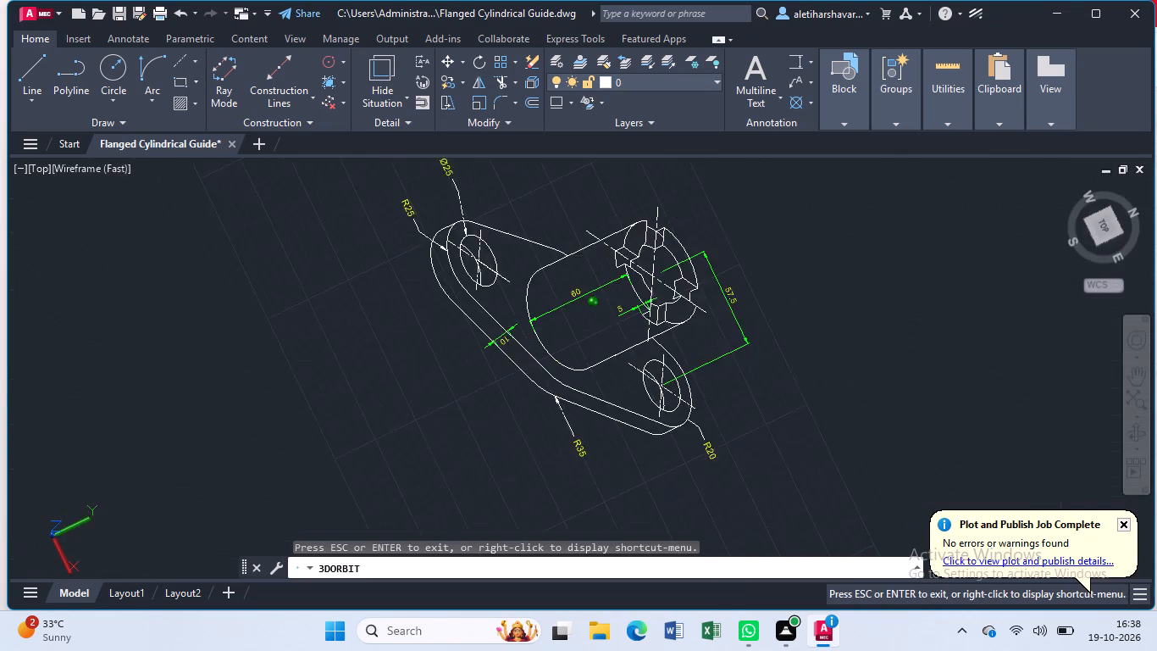
{"action": "left_click_drag", "start_coordinate": [534, 416], "coordinate": [684, 272]}
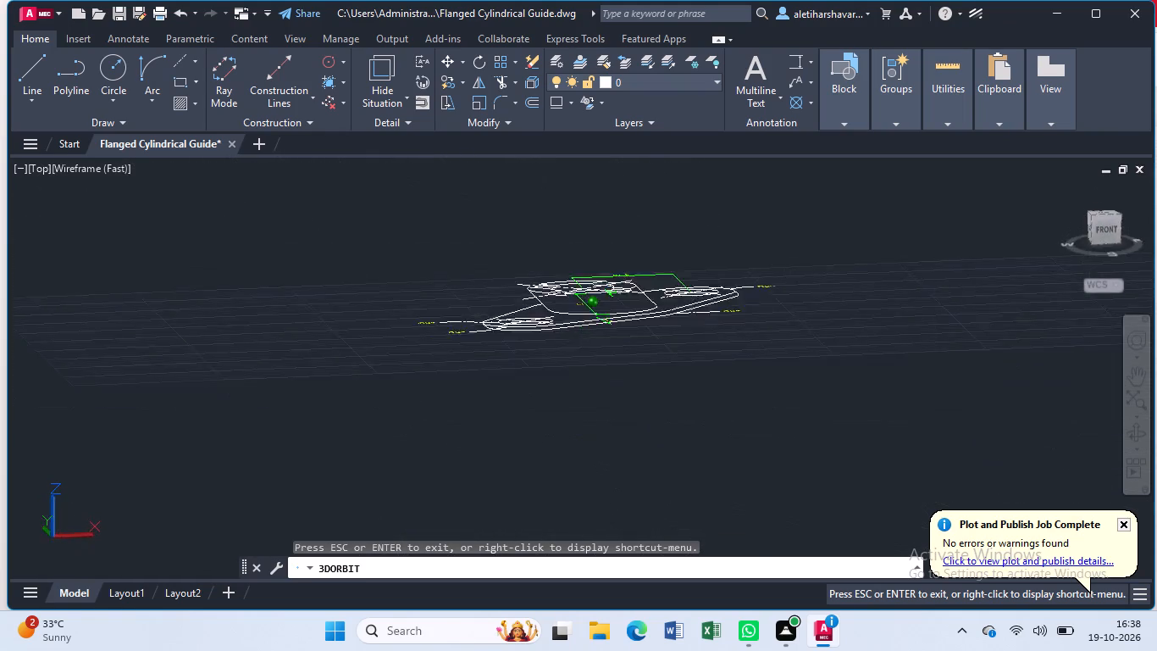
{"action": "left_click_drag", "start_coordinate": [684, 272], "coordinate": [734, 367]}
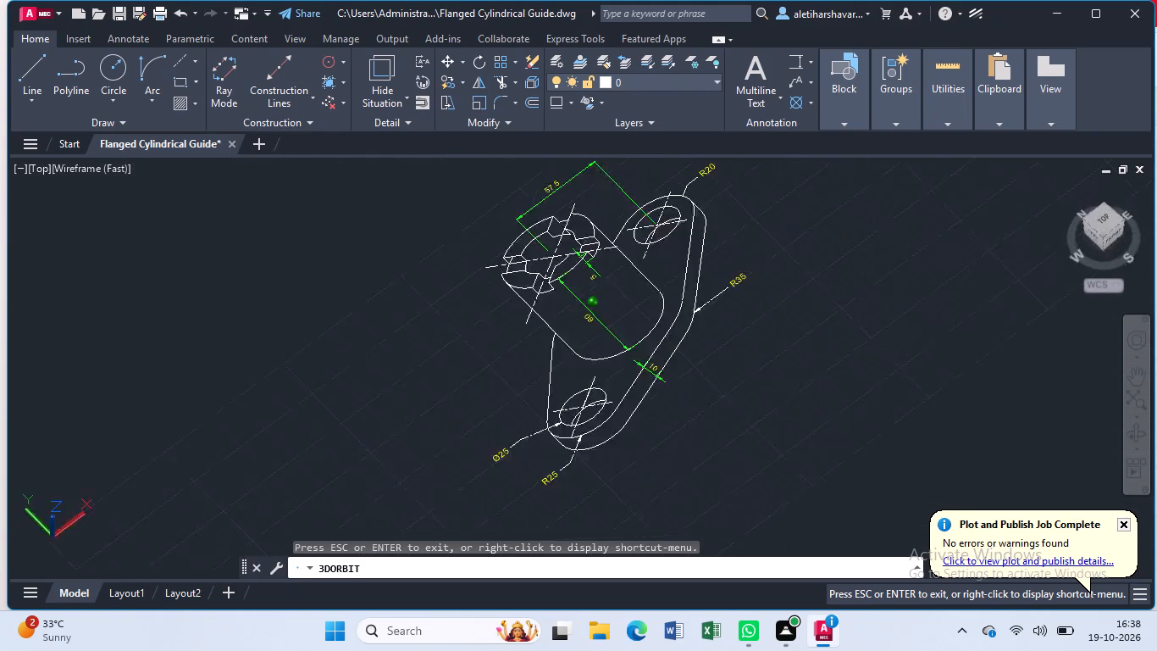
{"action": "left_click_drag", "start_coordinate": [734, 367], "coordinate": [511, 359]}
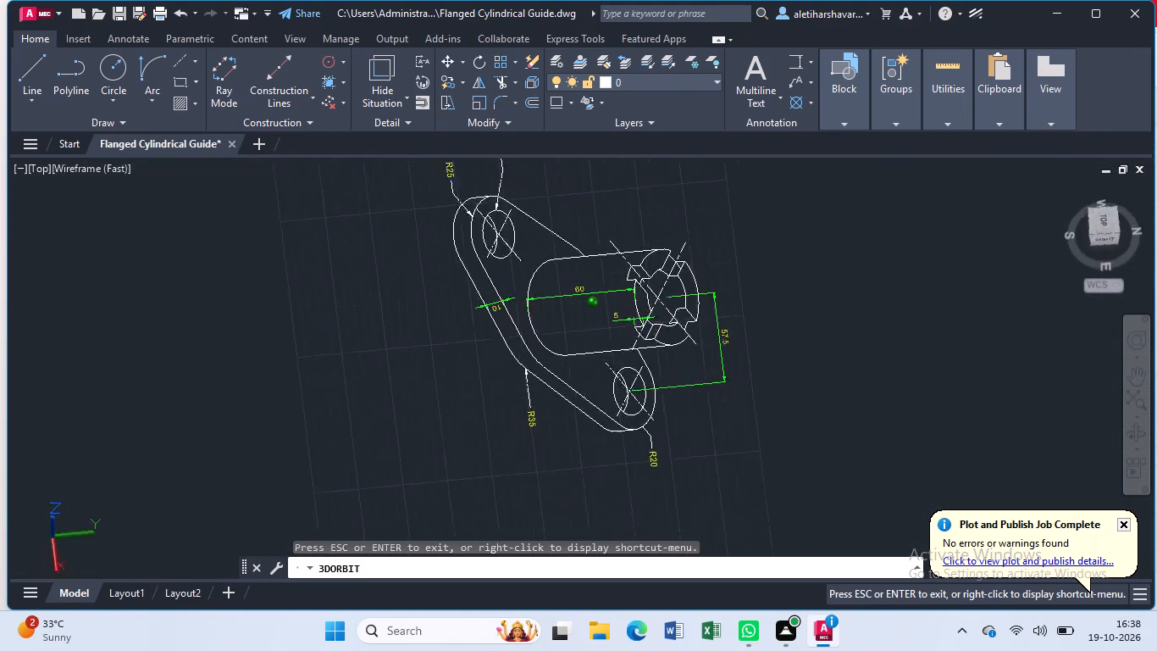
{"action": "left_click_drag", "start_coordinate": [511, 359], "coordinate": [673, 351]}
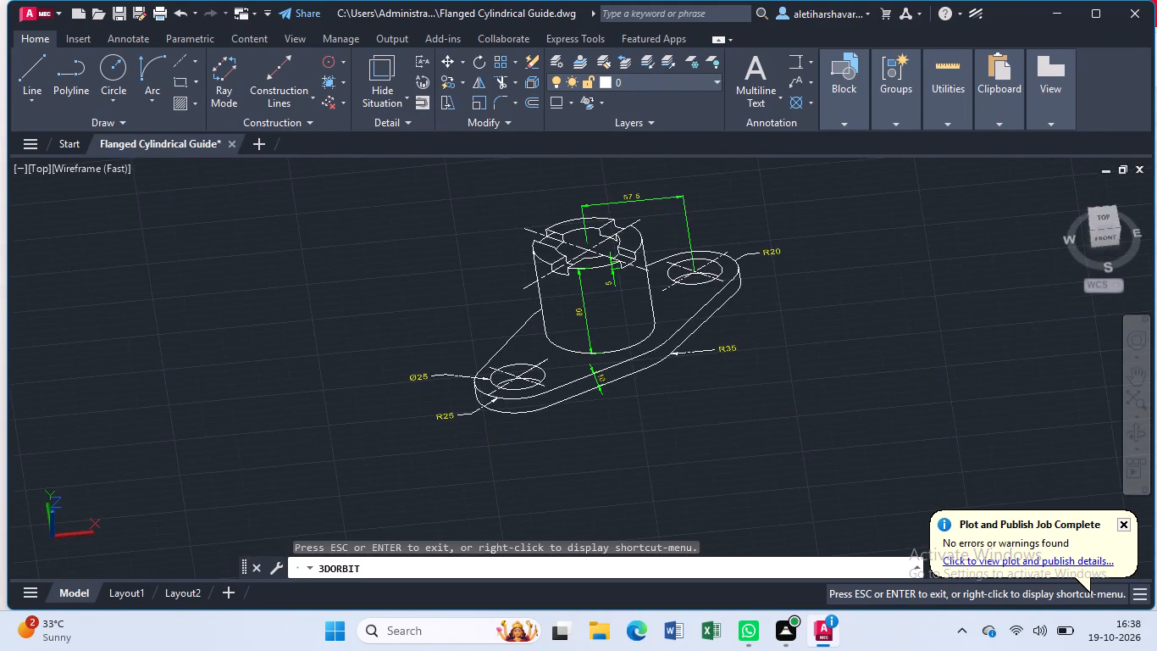
{"action": "key", "text": "Escape"}
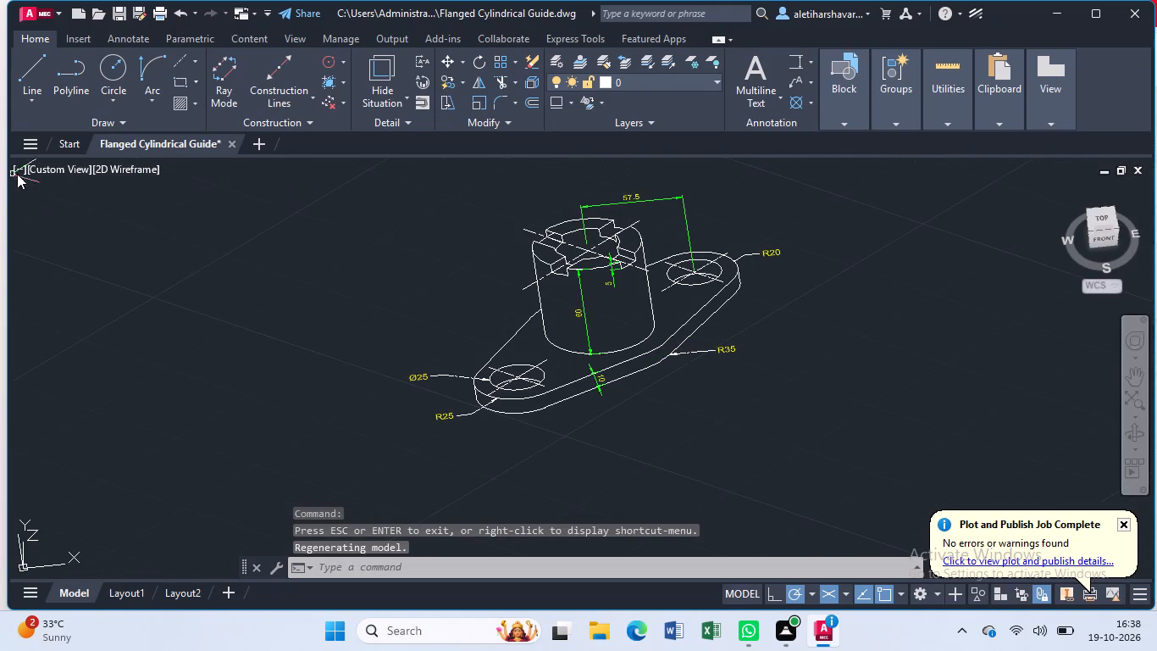
Examine the flanged guide drawing in the Top, Bottom, Left, Right, Front and Back preset views in turn.
{"action": "left_click", "coordinate": [53, 168]}
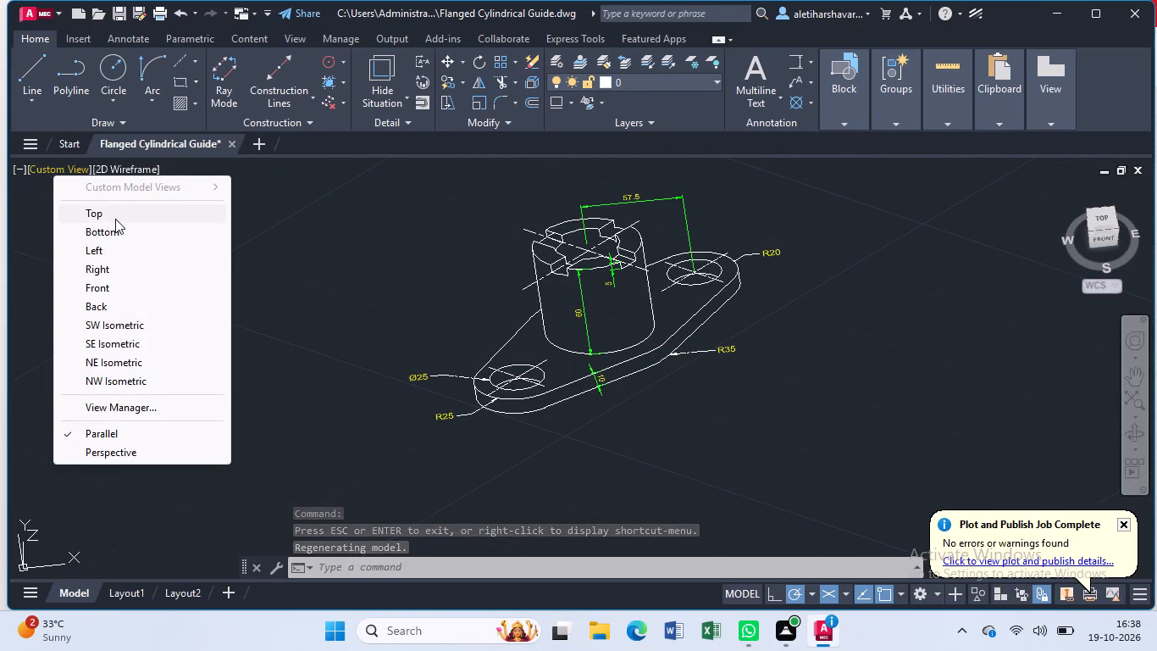
{"action": "left_click", "coordinate": [115, 219]}
{"action": "left_click", "coordinate": [30, 167]}
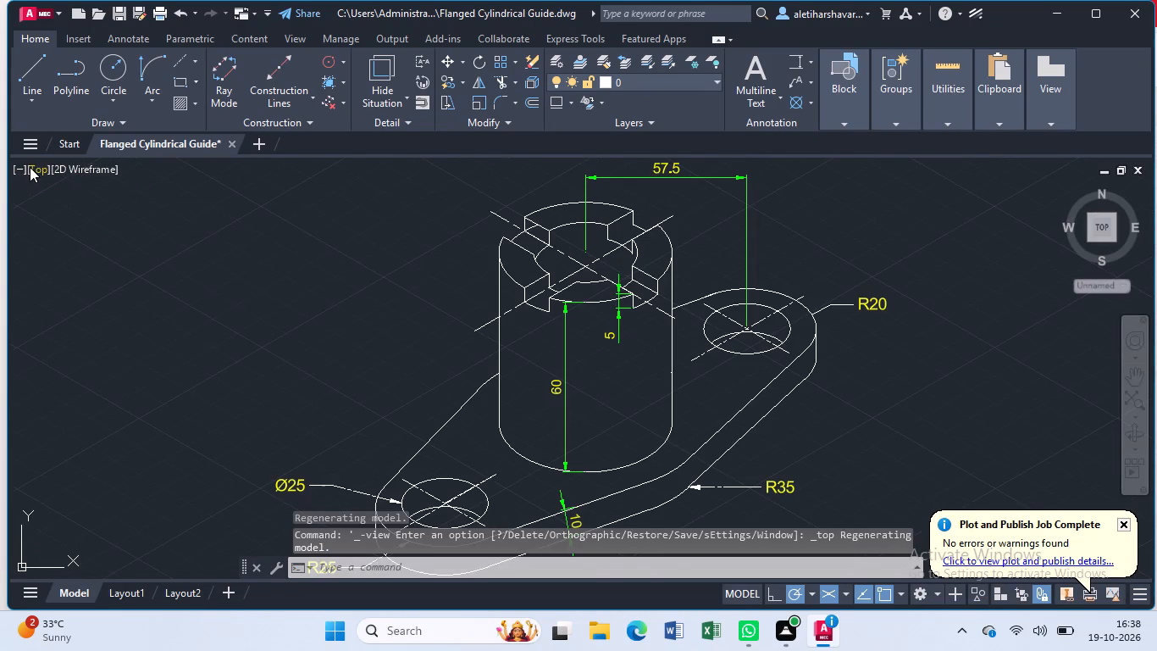
{"action": "scroll", "coordinate": [174, 268], "scroll_direction": "down", "scroll_amount": 1}
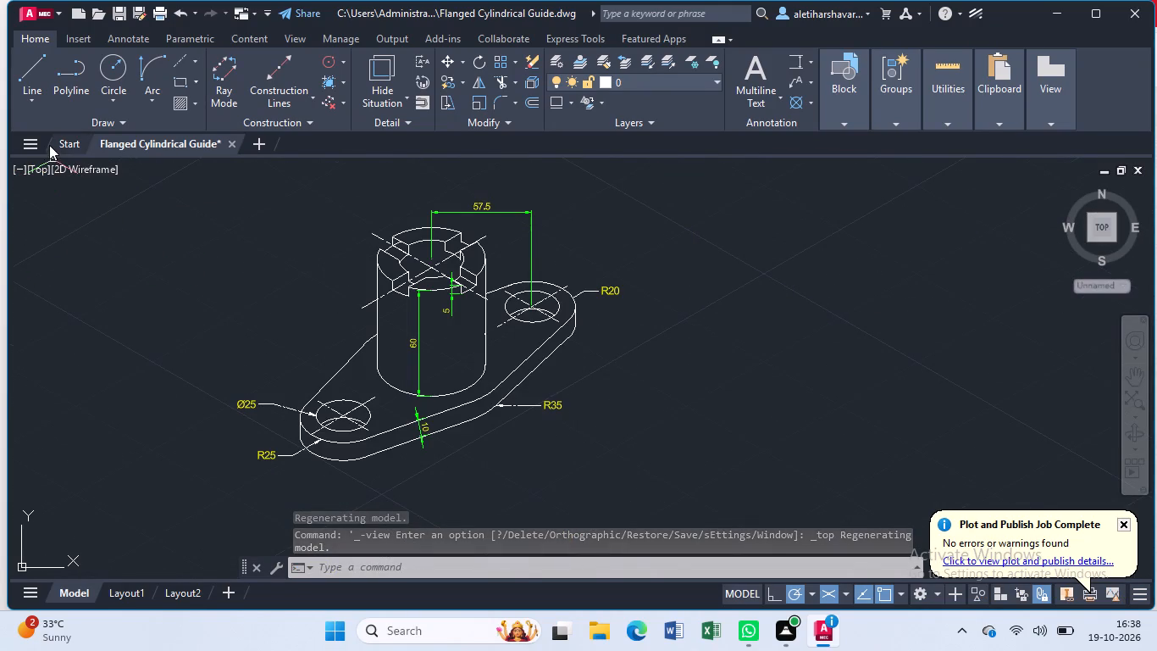
{"action": "left_click", "coordinate": [46, 167]}
{"action": "left_click", "coordinate": [66, 234]}
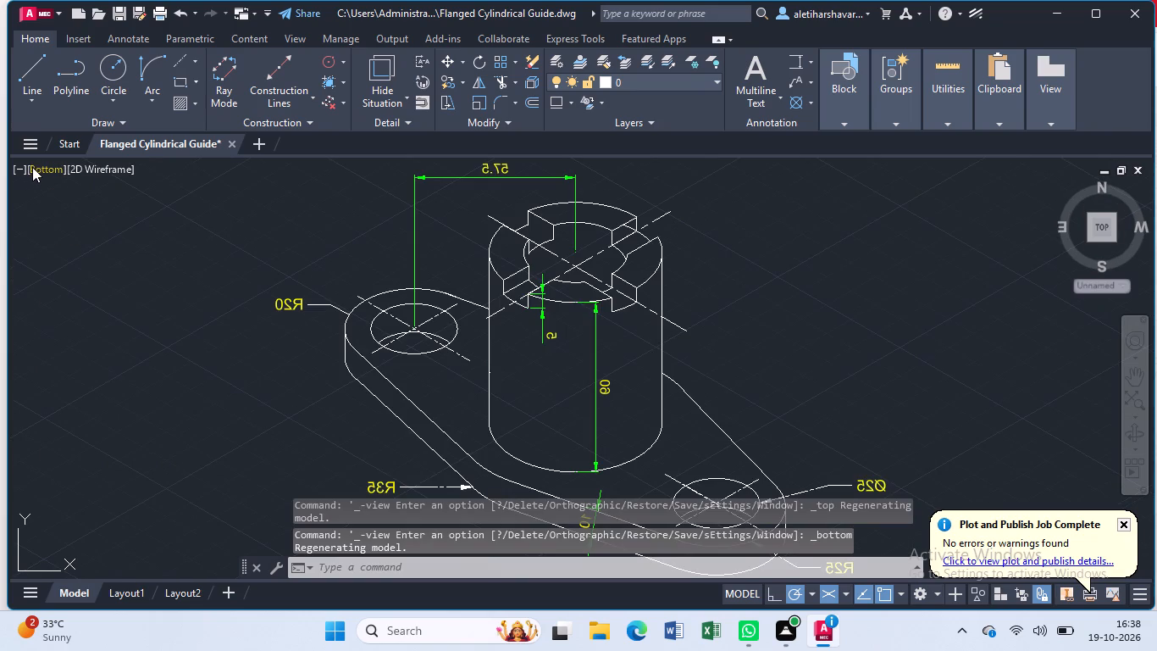
{"action": "left_click", "coordinate": [32, 167]}
{"action": "left_click", "coordinate": [65, 253]}
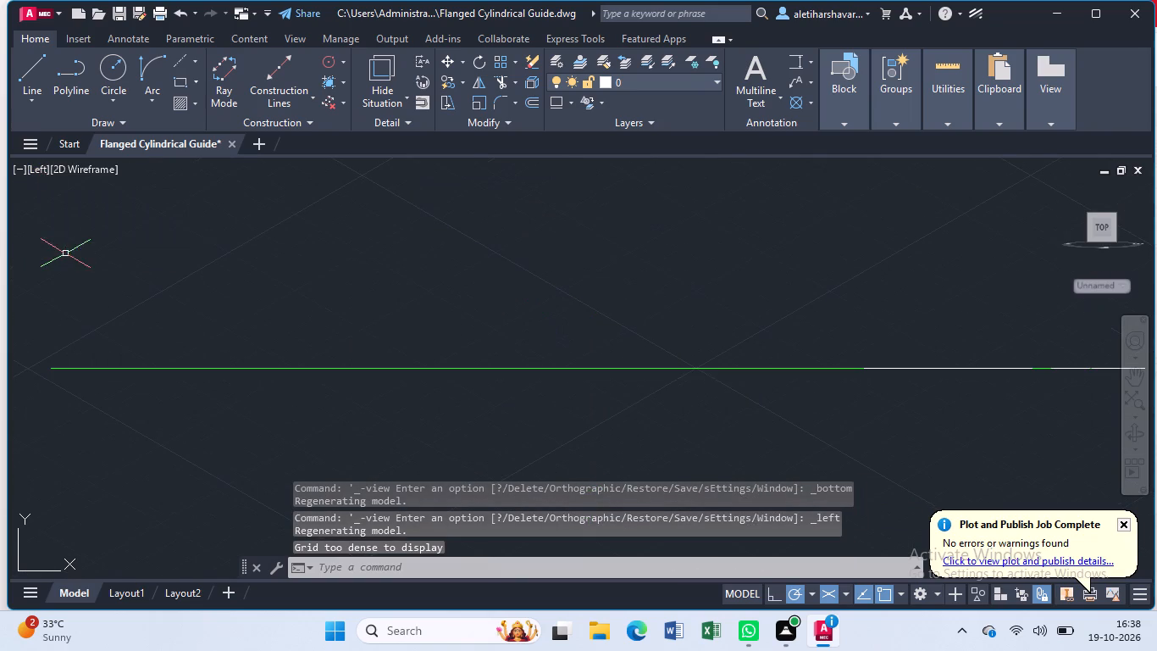
{"action": "left_click", "coordinate": [40, 167]}
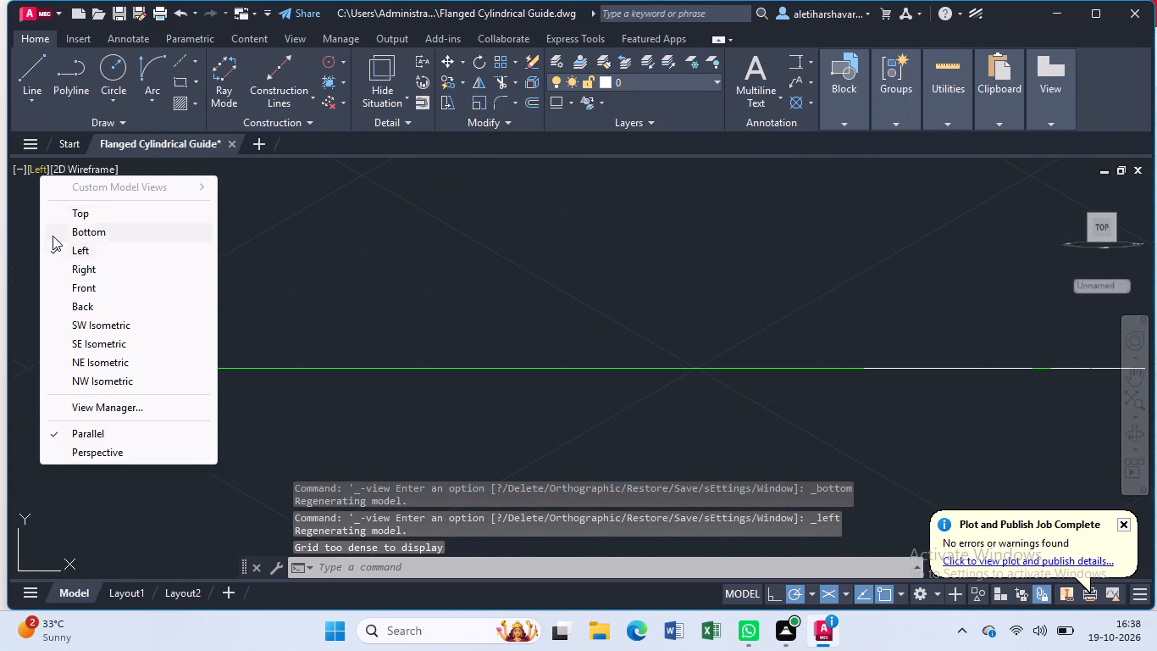
{"action": "left_click", "coordinate": [62, 269]}
{"action": "left_click", "coordinate": [45, 169]}
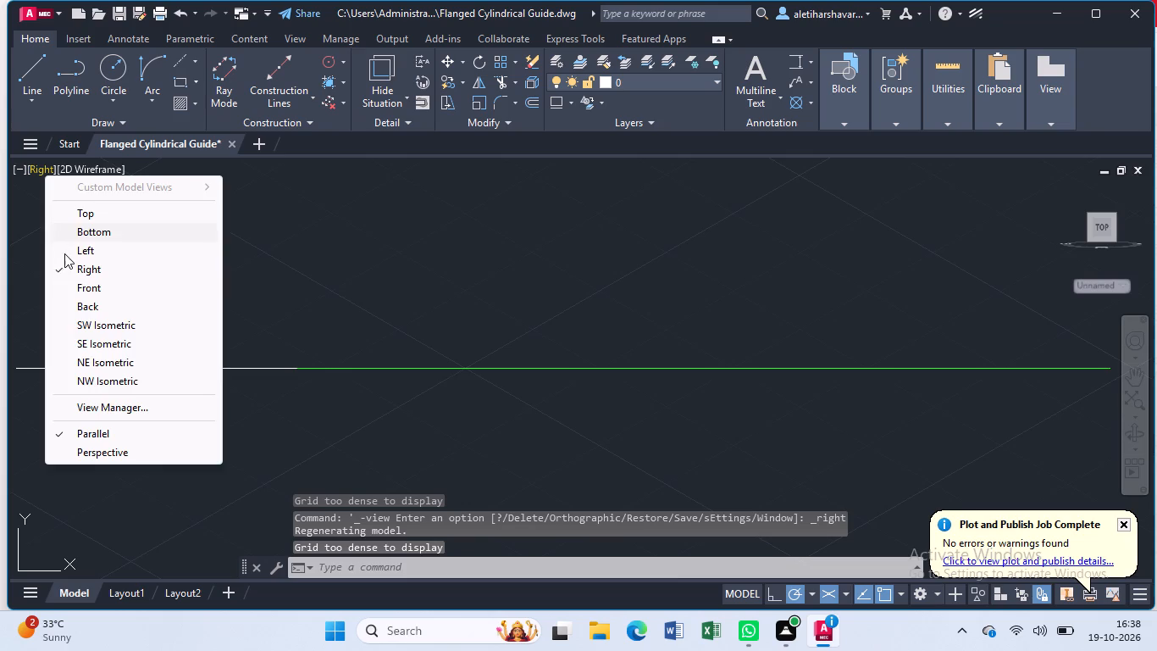
{"action": "left_click", "coordinate": [77, 289]}
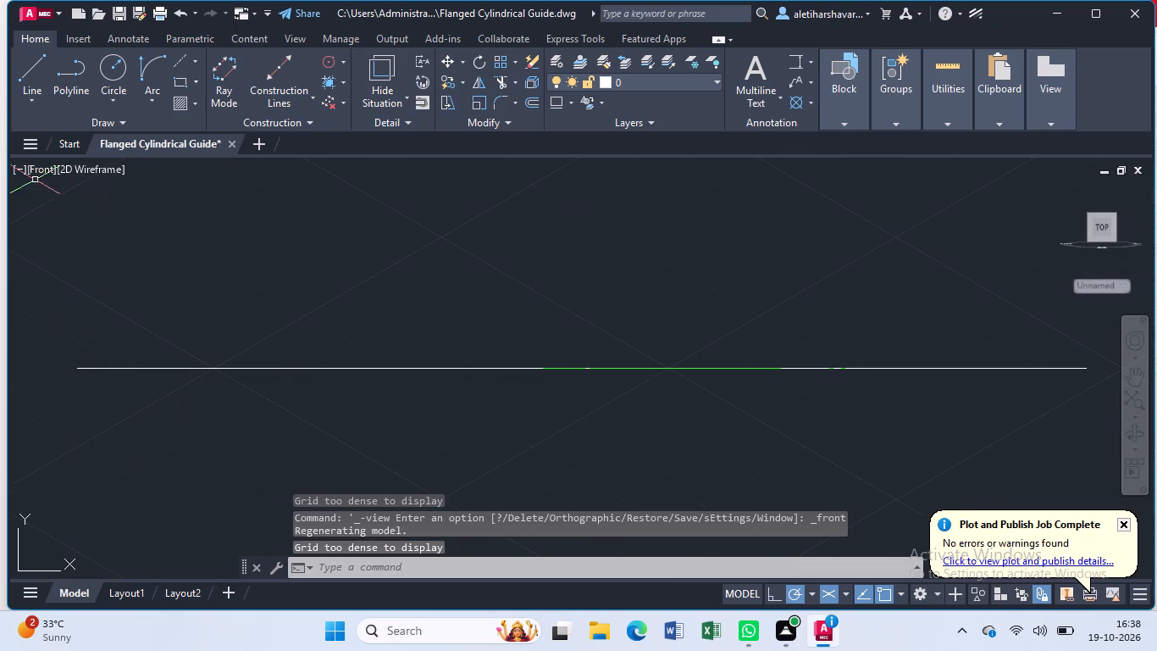
{"action": "left_click", "coordinate": [36, 168]}
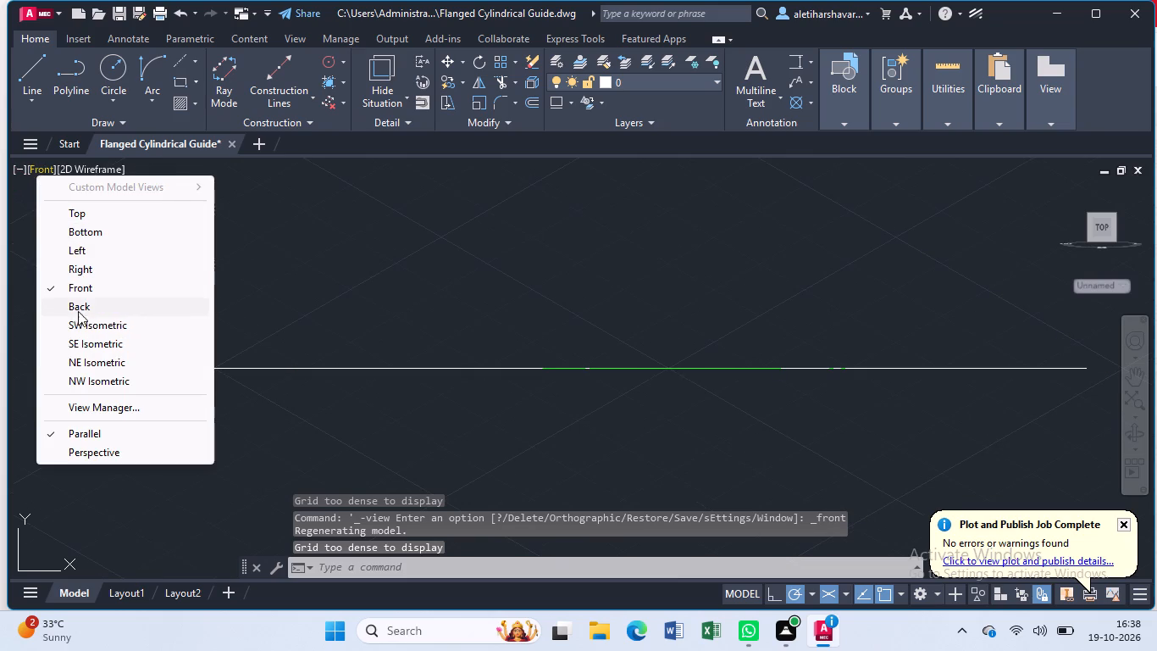
{"action": "left_click", "coordinate": [81, 302]}
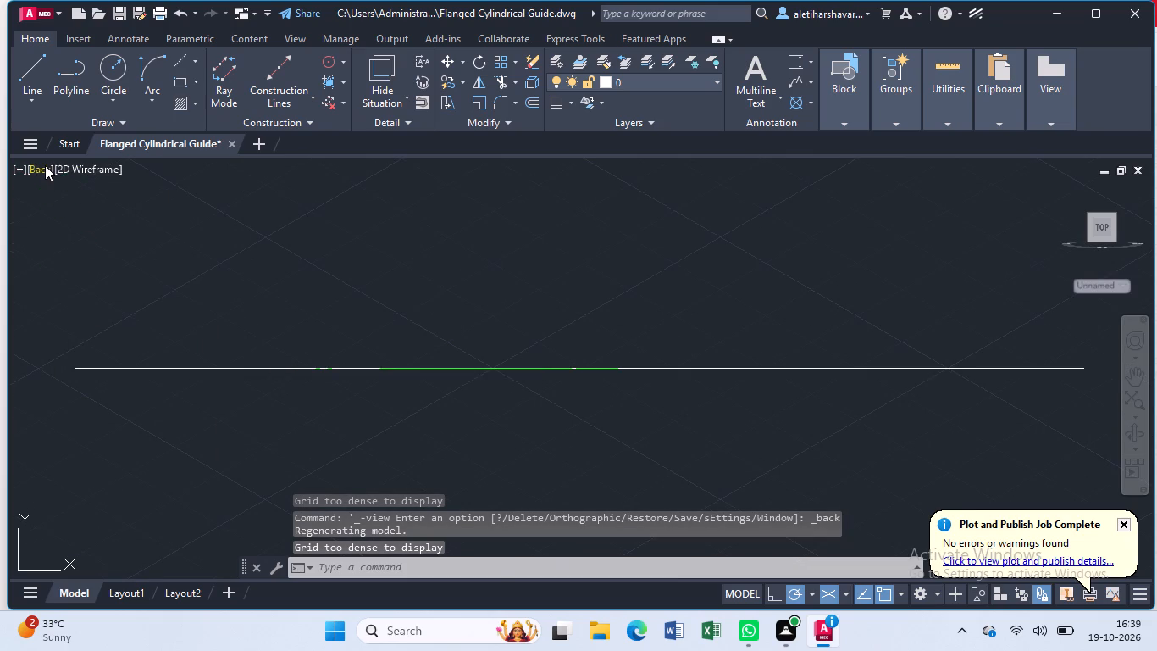
Examine the flanged guide drawing in the SW, SE, NE and NW Isometric preset views in turn.
{"action": "left_click", "coordinate": [45, 165]}
{"action": "left_click", "coordinate": [75, 327]}
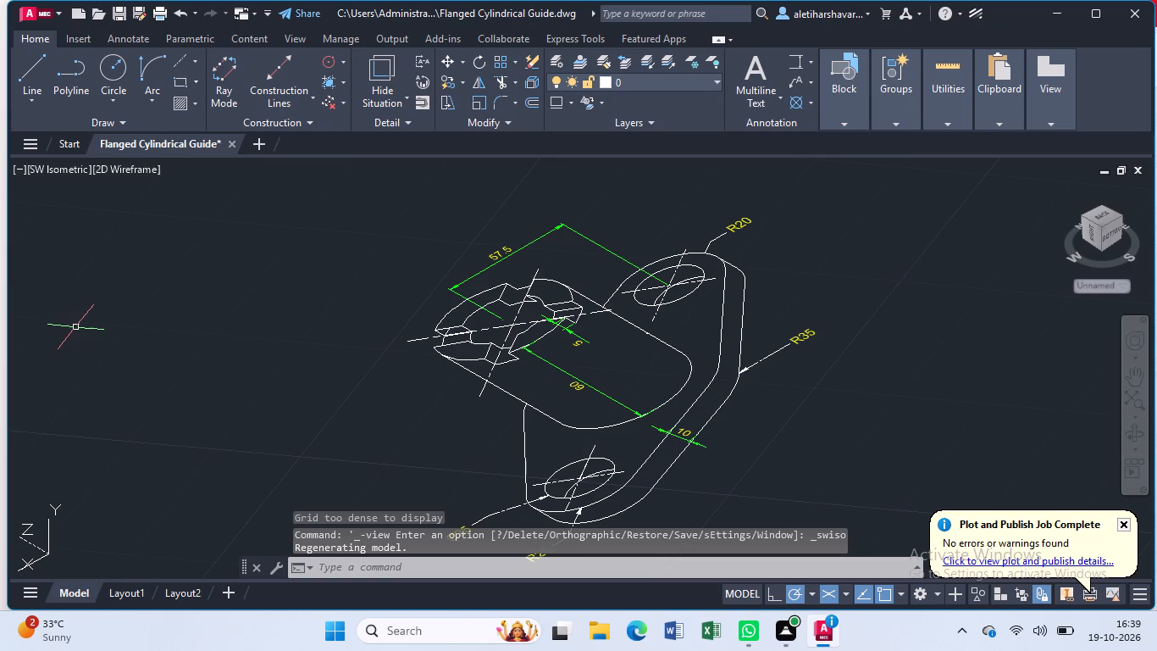
{"action": "left_click", "coordinate": [54, 173]}
{"action": "left_click", "coordinate": [120, 339]}
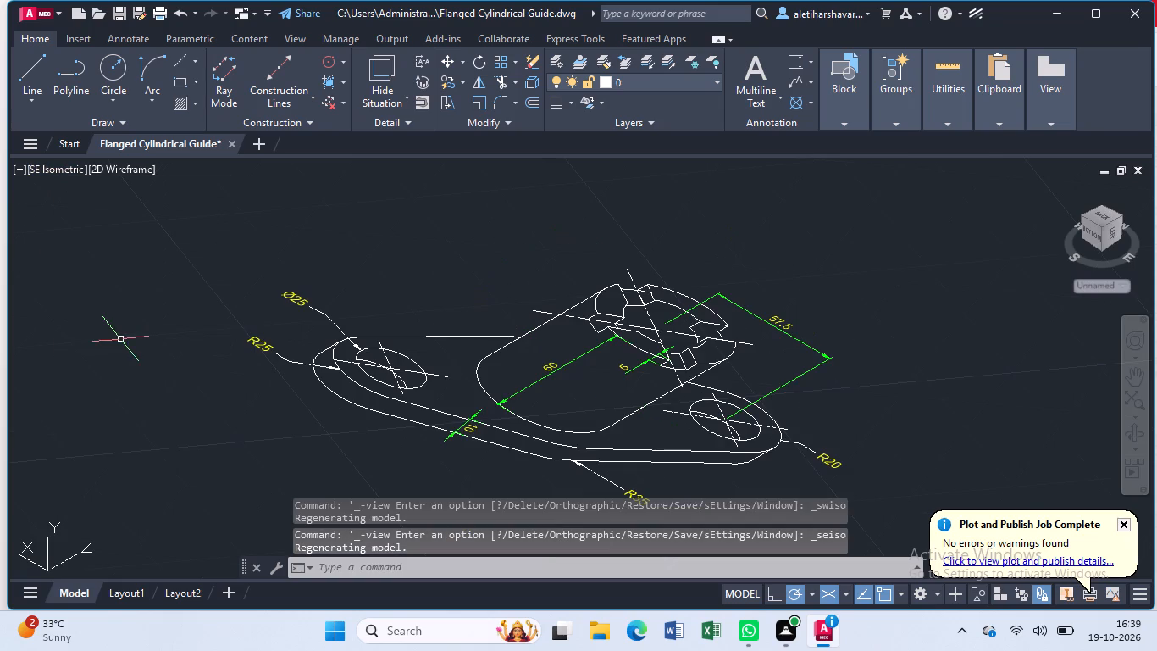
{"action": "left_click", "coordinate": [65, 172]}
{"action": "left_click", "coordinate": [110, 355]}
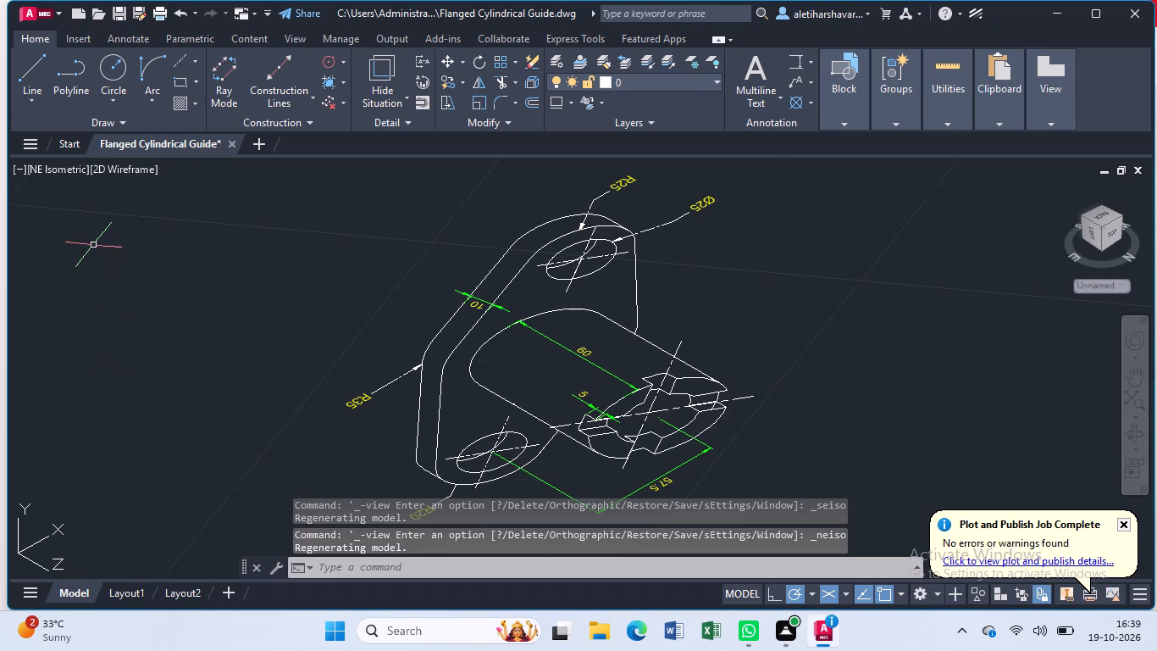
{"action": "left_click", "coordinate": [64, 170]}
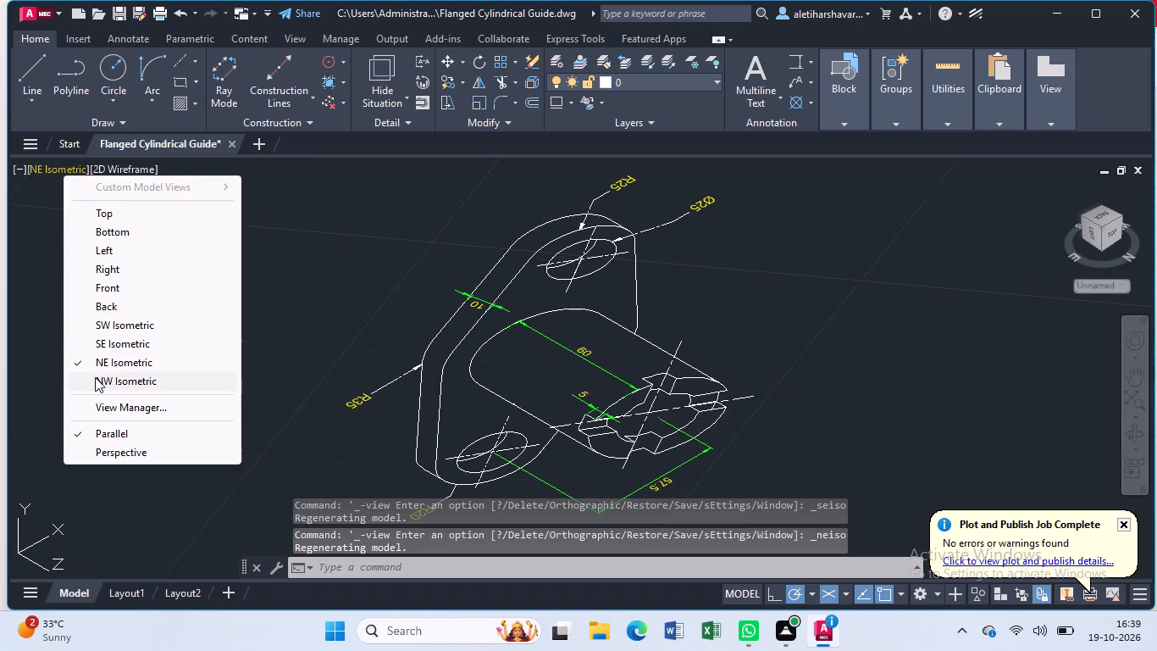
{"action": "left_click", "coordinate": [97, 381]}
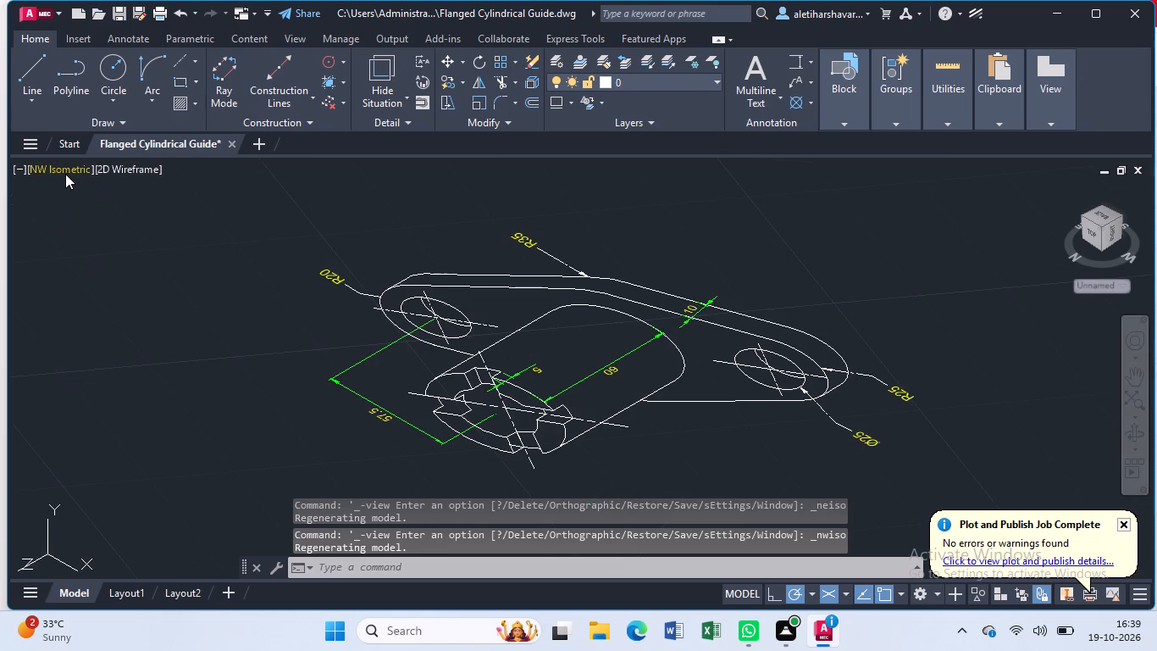
Return the drawing to the Top preset view, with the whole flanged guide and its dimensions centred in the drawing area.
{"action": "left_click", "coordinate": [65, 170]}
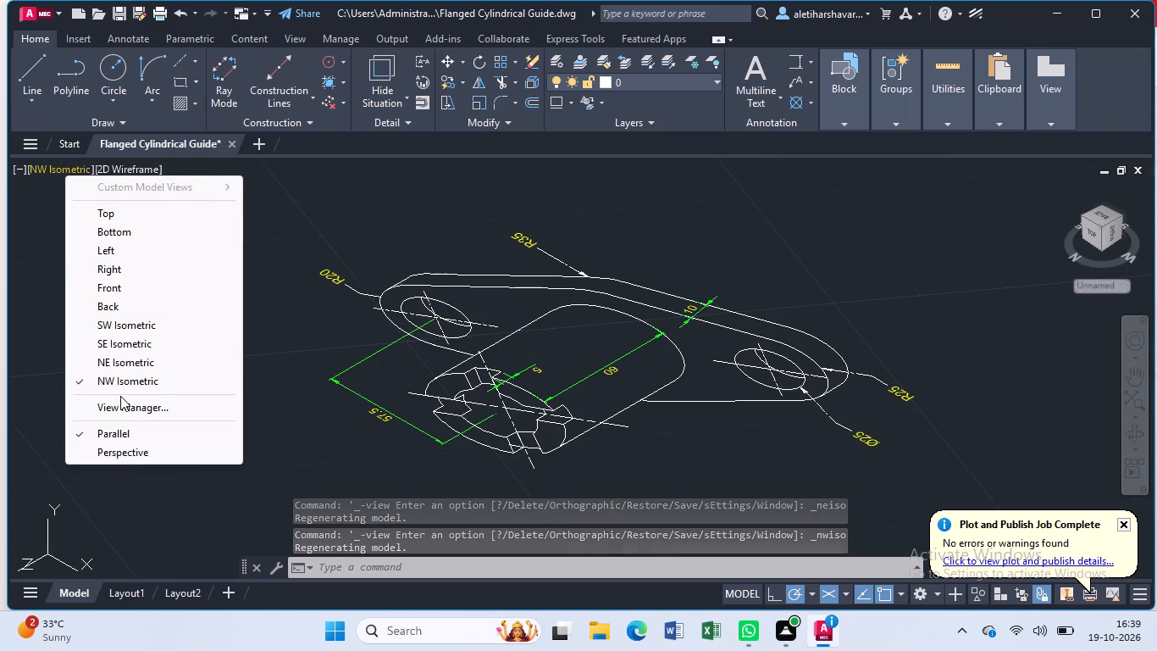
{"action": "left_click", "coordinate": [178, 213]}
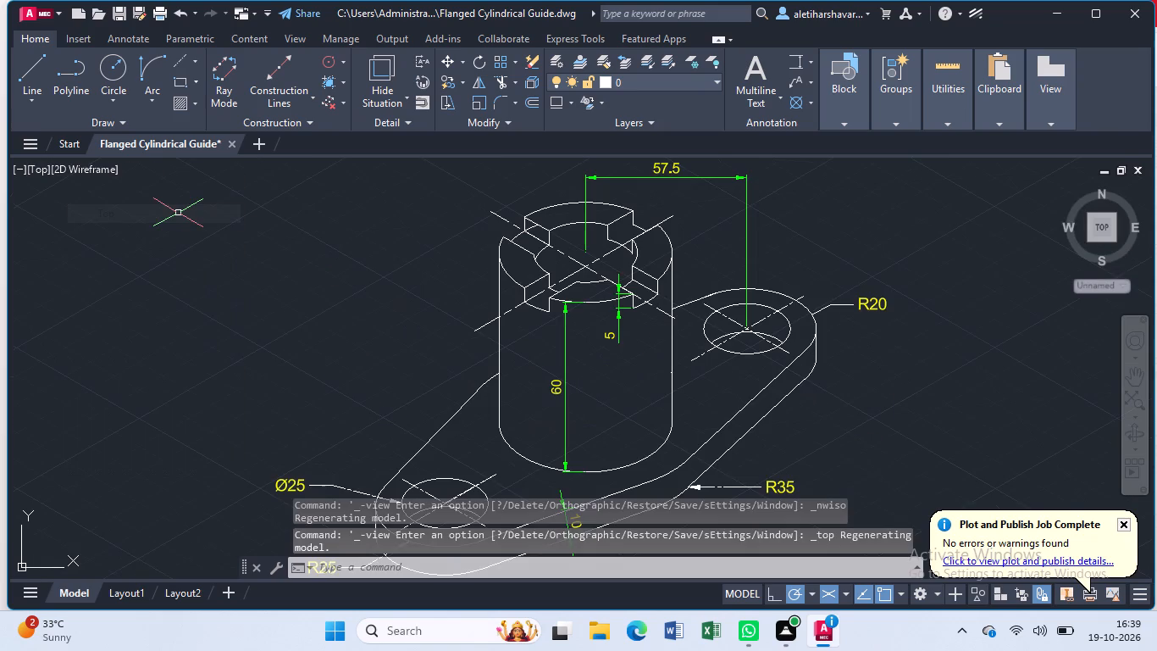
{"action": "scroll", "coordinate": [178, 213], "scroll_direction": "down", "scroll_amount": 1}
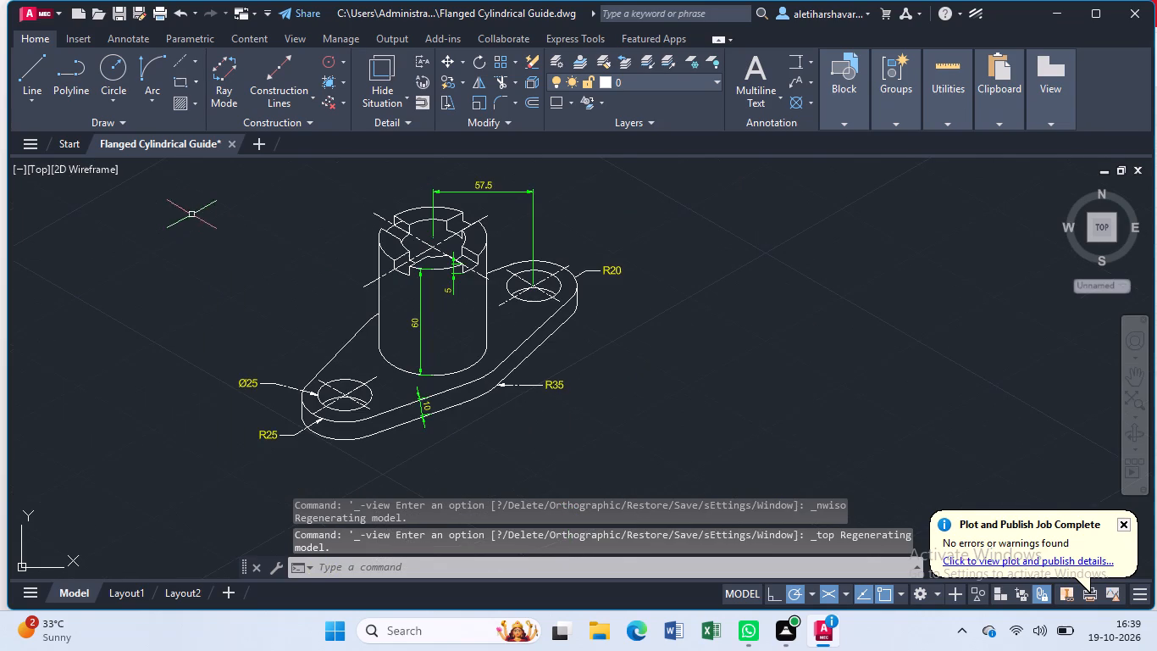
{"action": "middle_click_drag", "start_coordinate": [257, 200], "coordinate": [351, 252]}
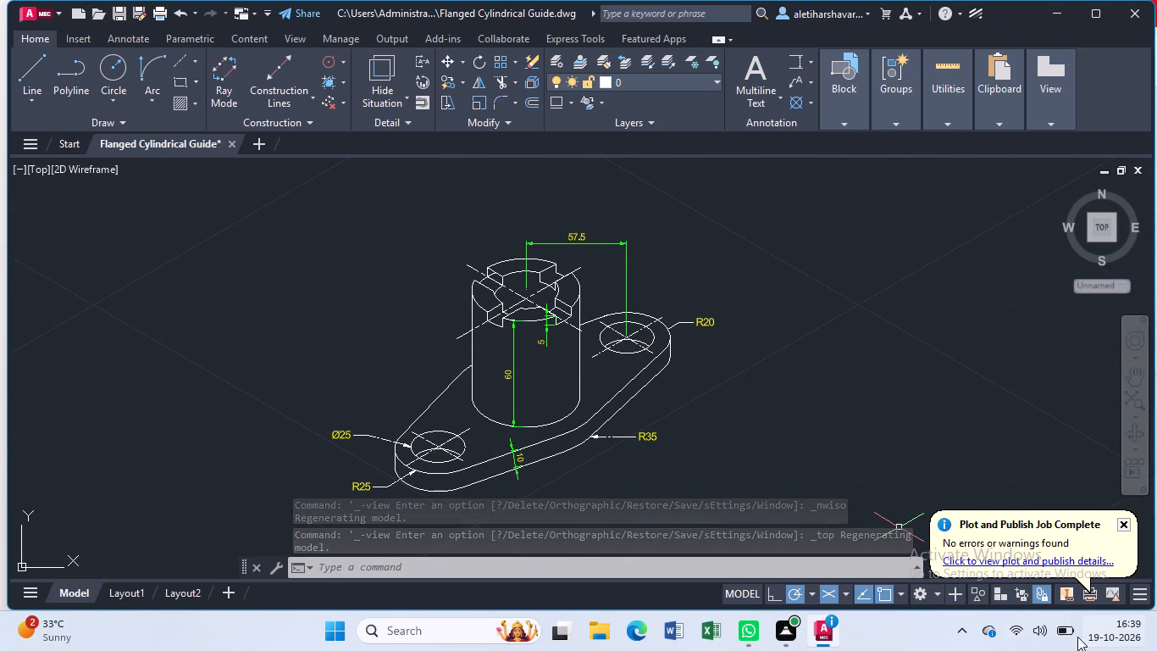